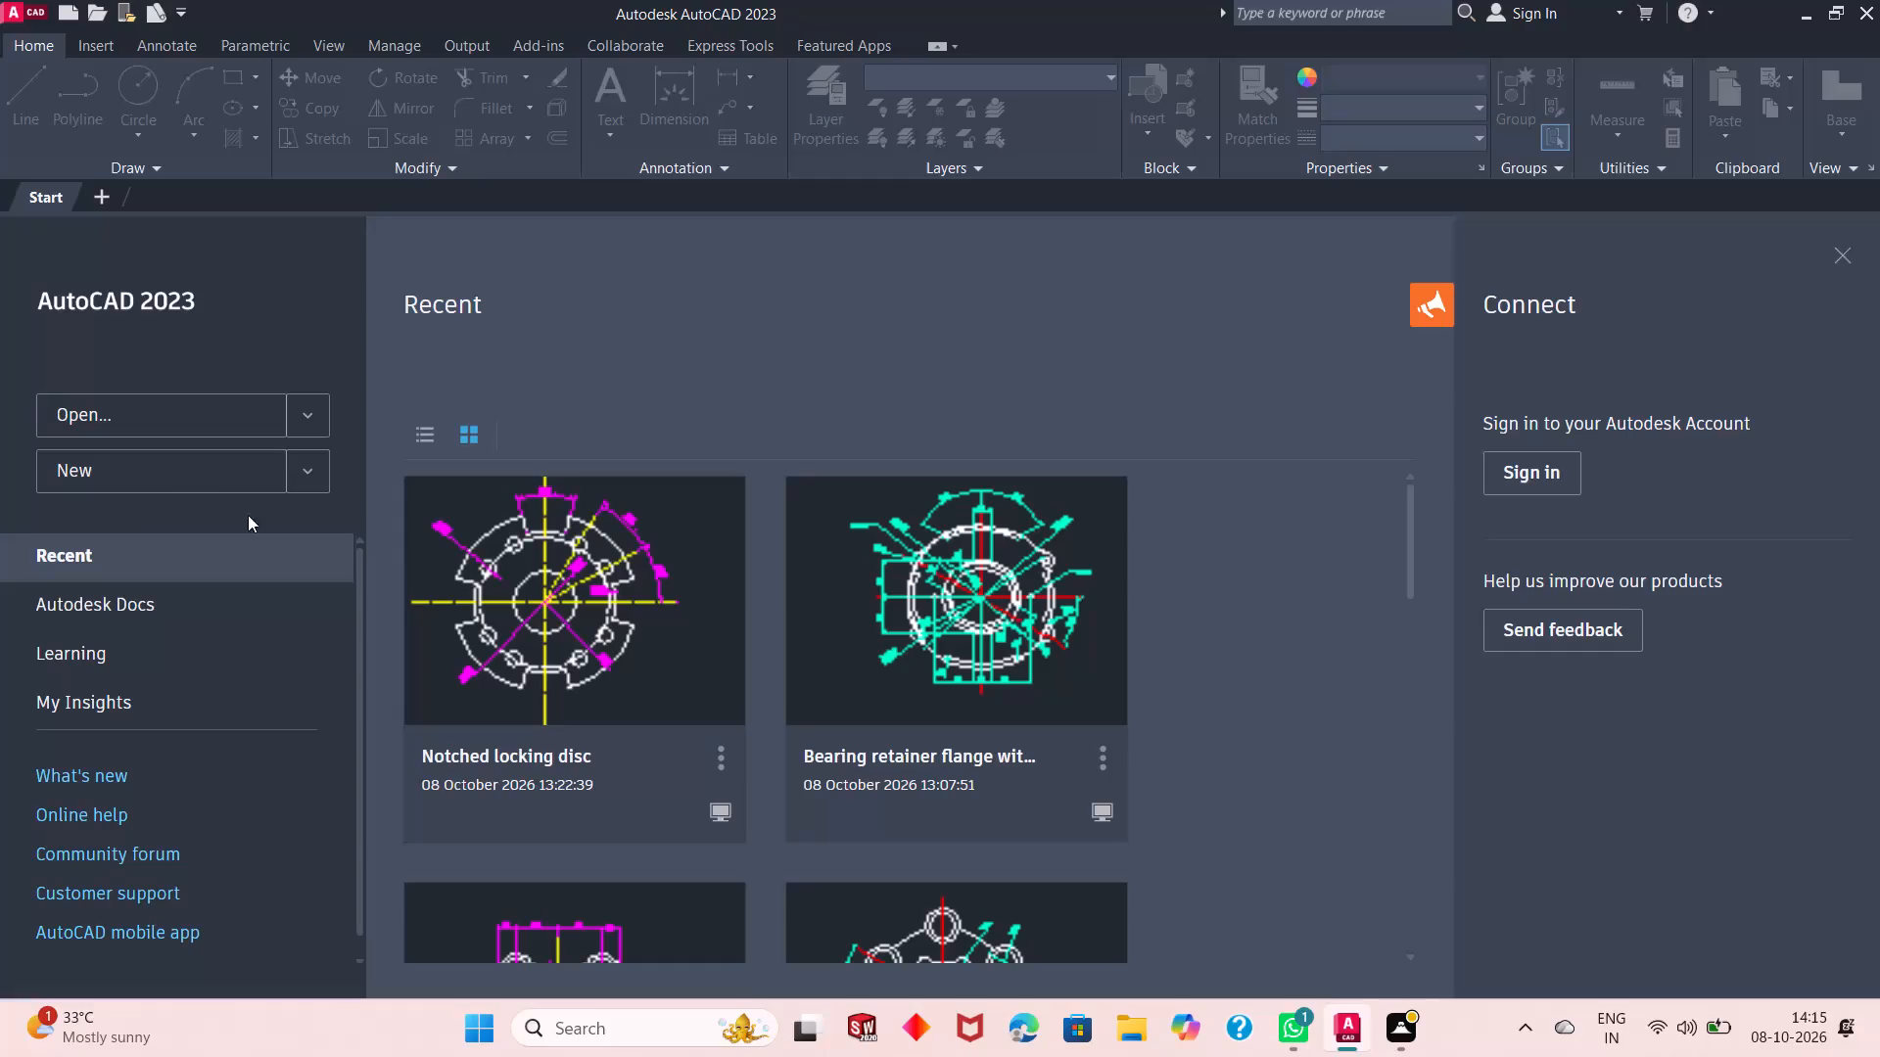
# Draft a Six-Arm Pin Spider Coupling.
# Create a new blank drawing from the start page.
pyautogui.click(110, 477)
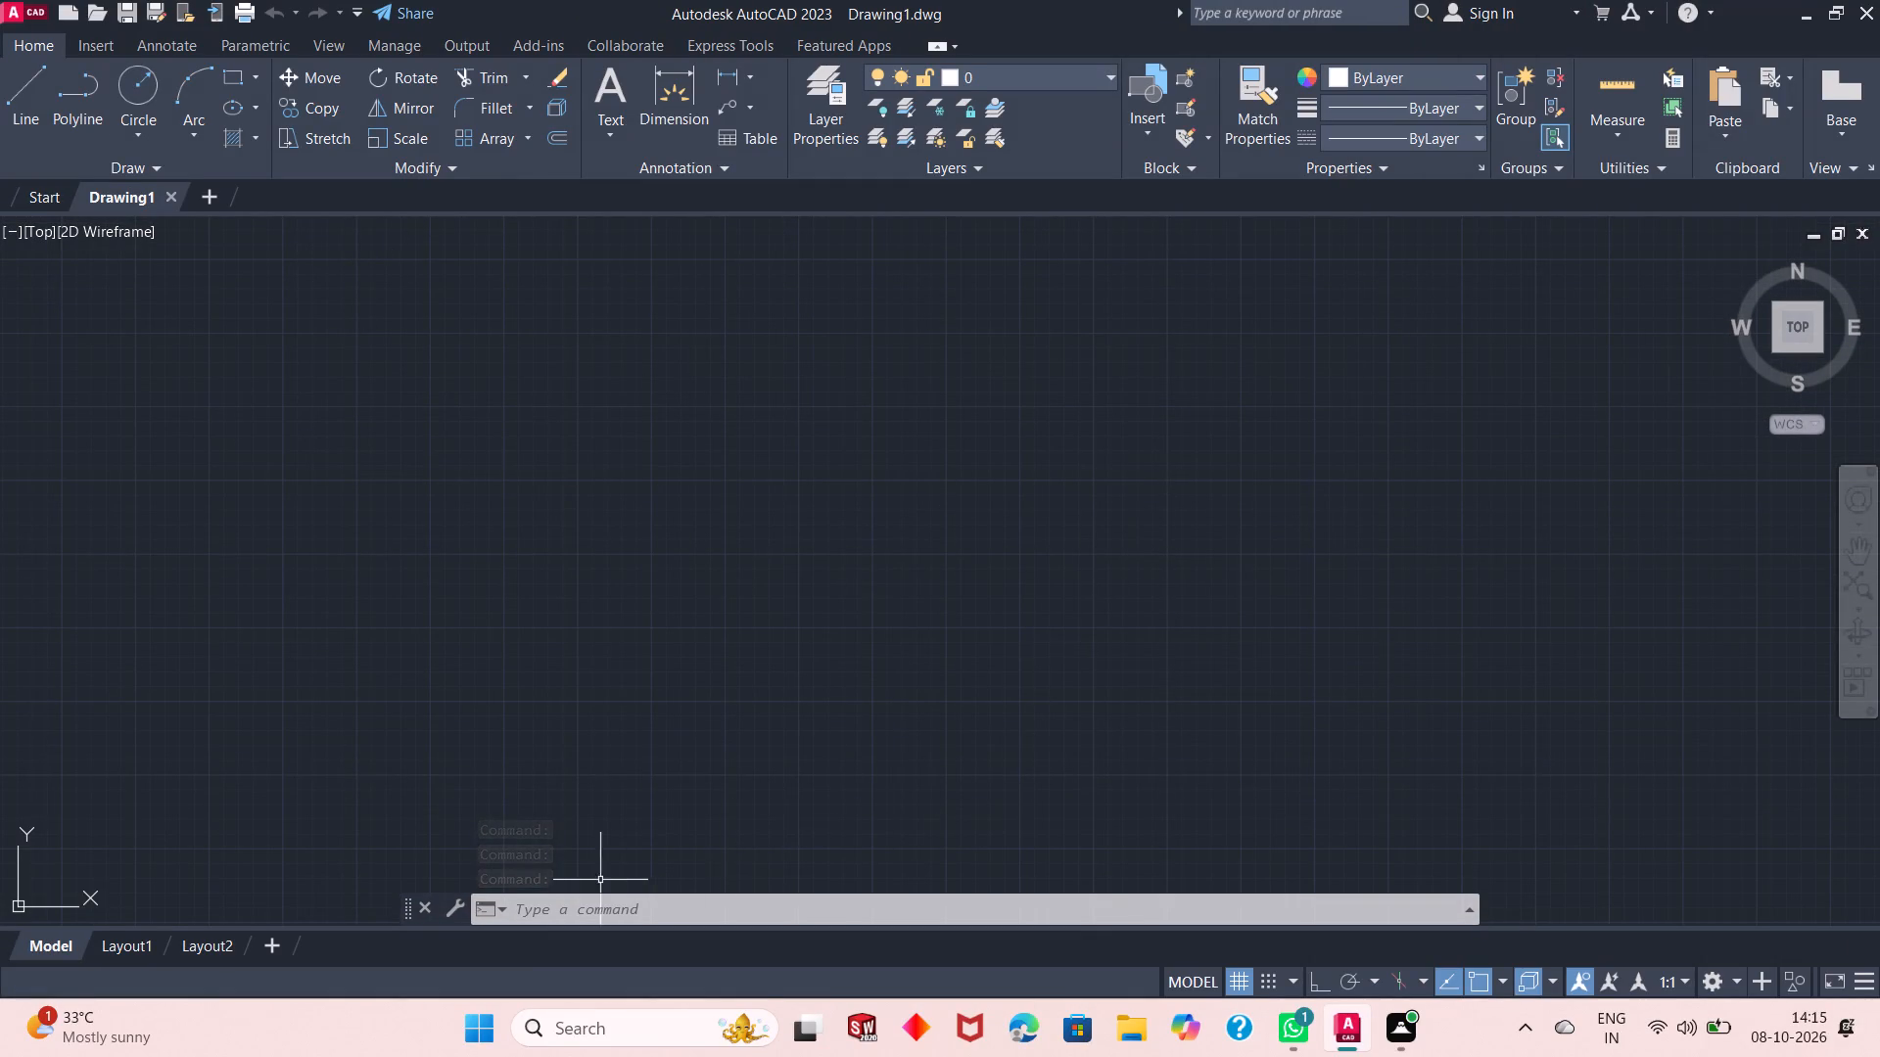
# Turn on command log file recording with LOGFILEON.
pyautogui.click(555, 913)
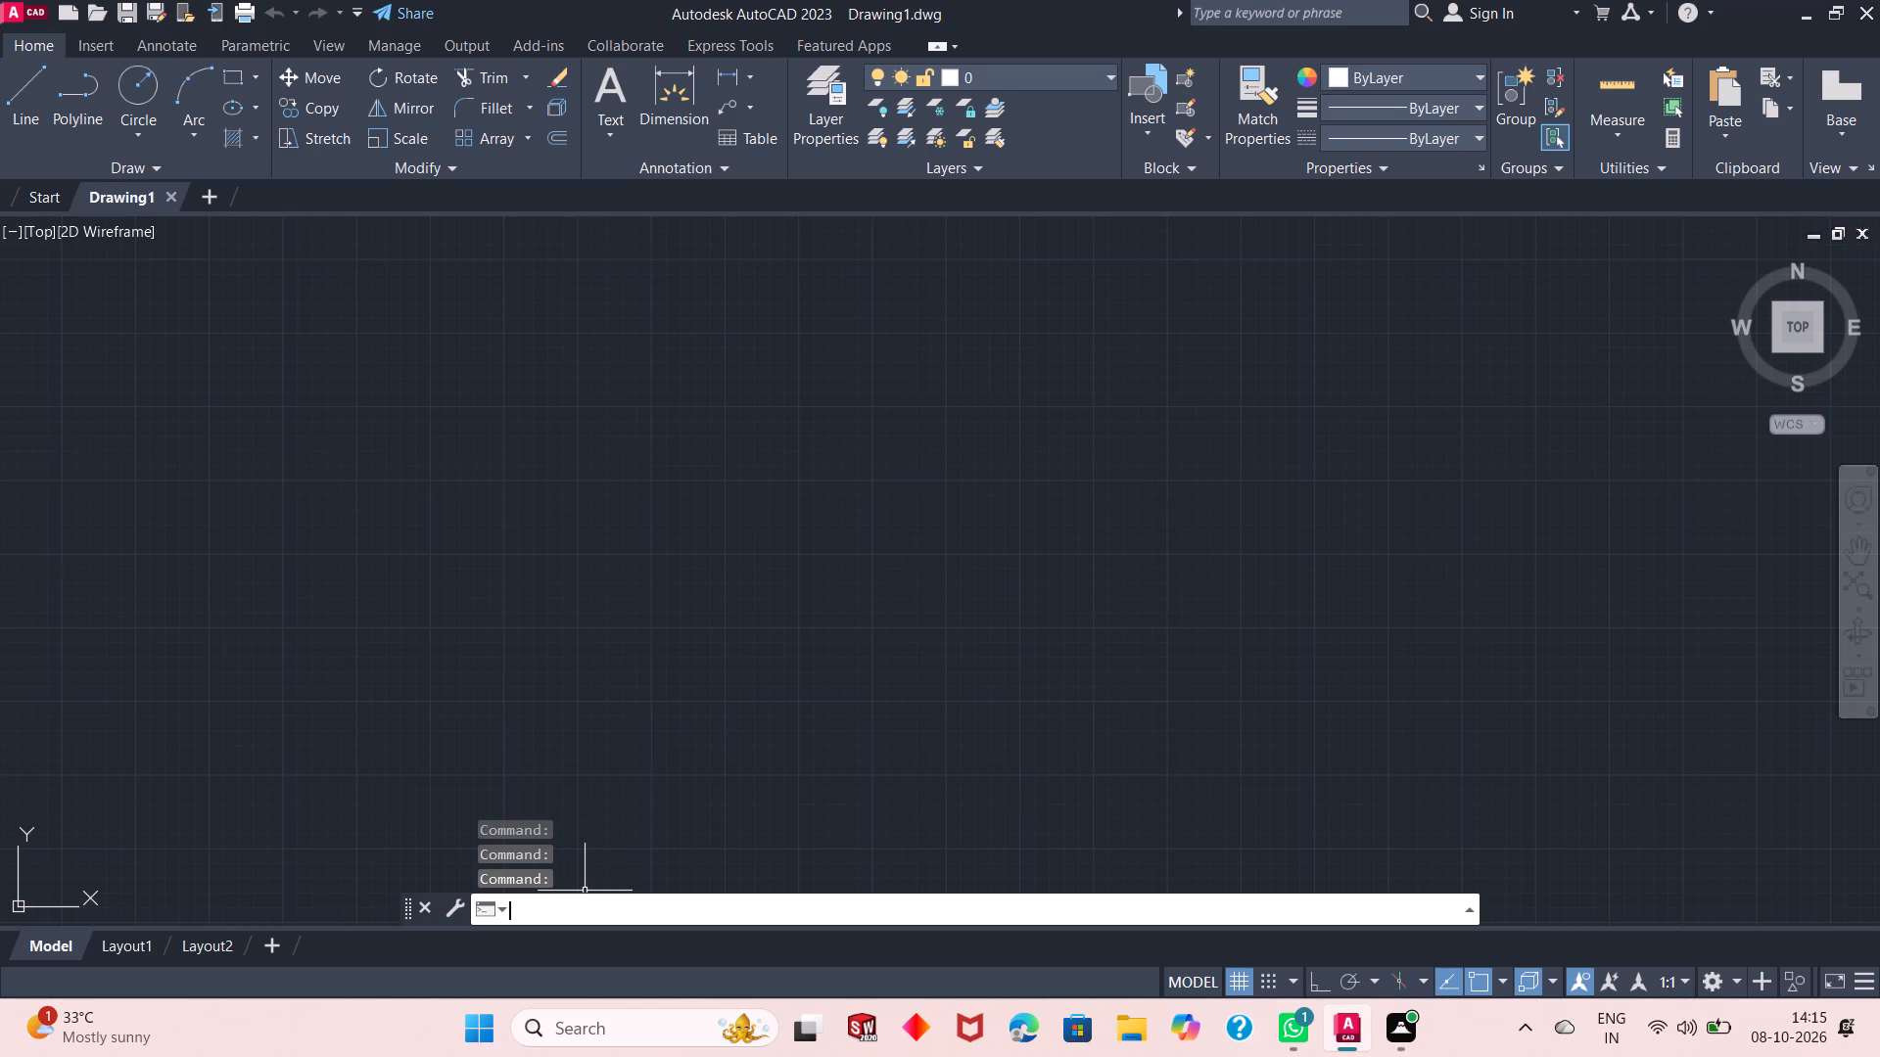
pyautogui.write('log')
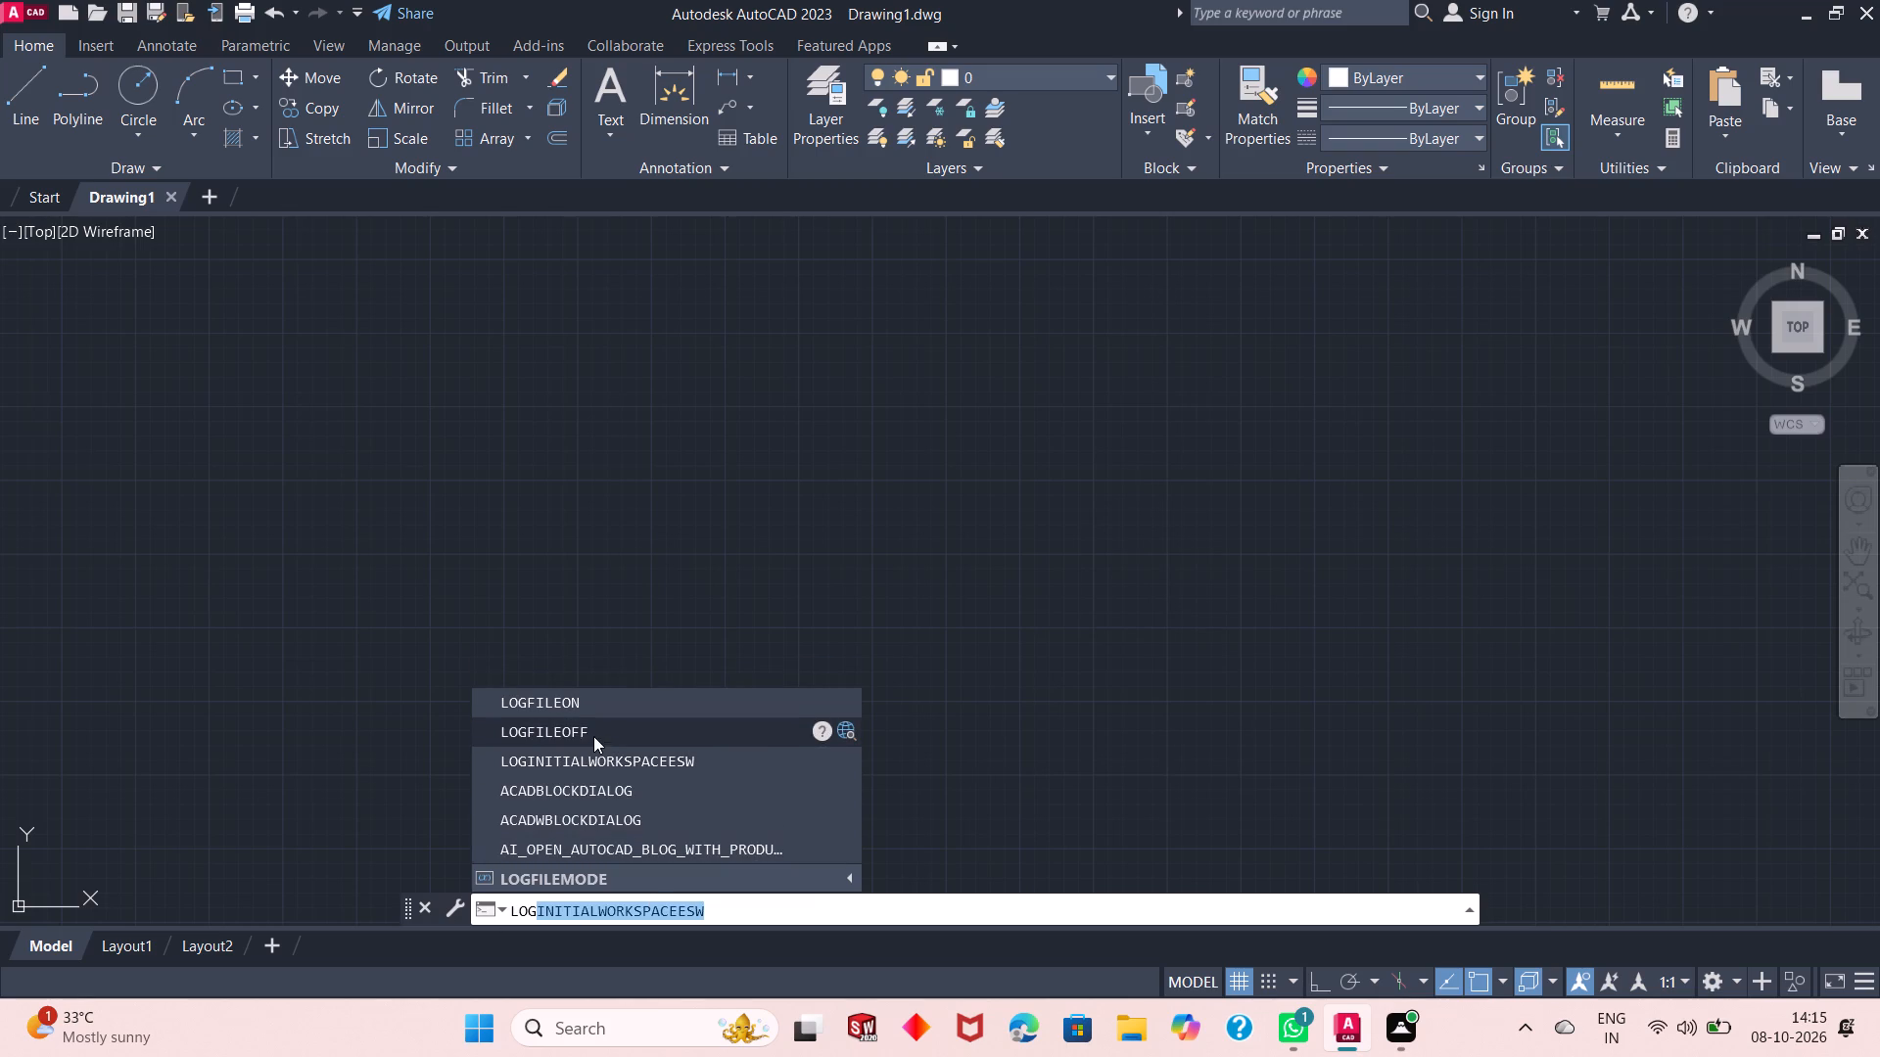
pyautogui.click(627, 708)
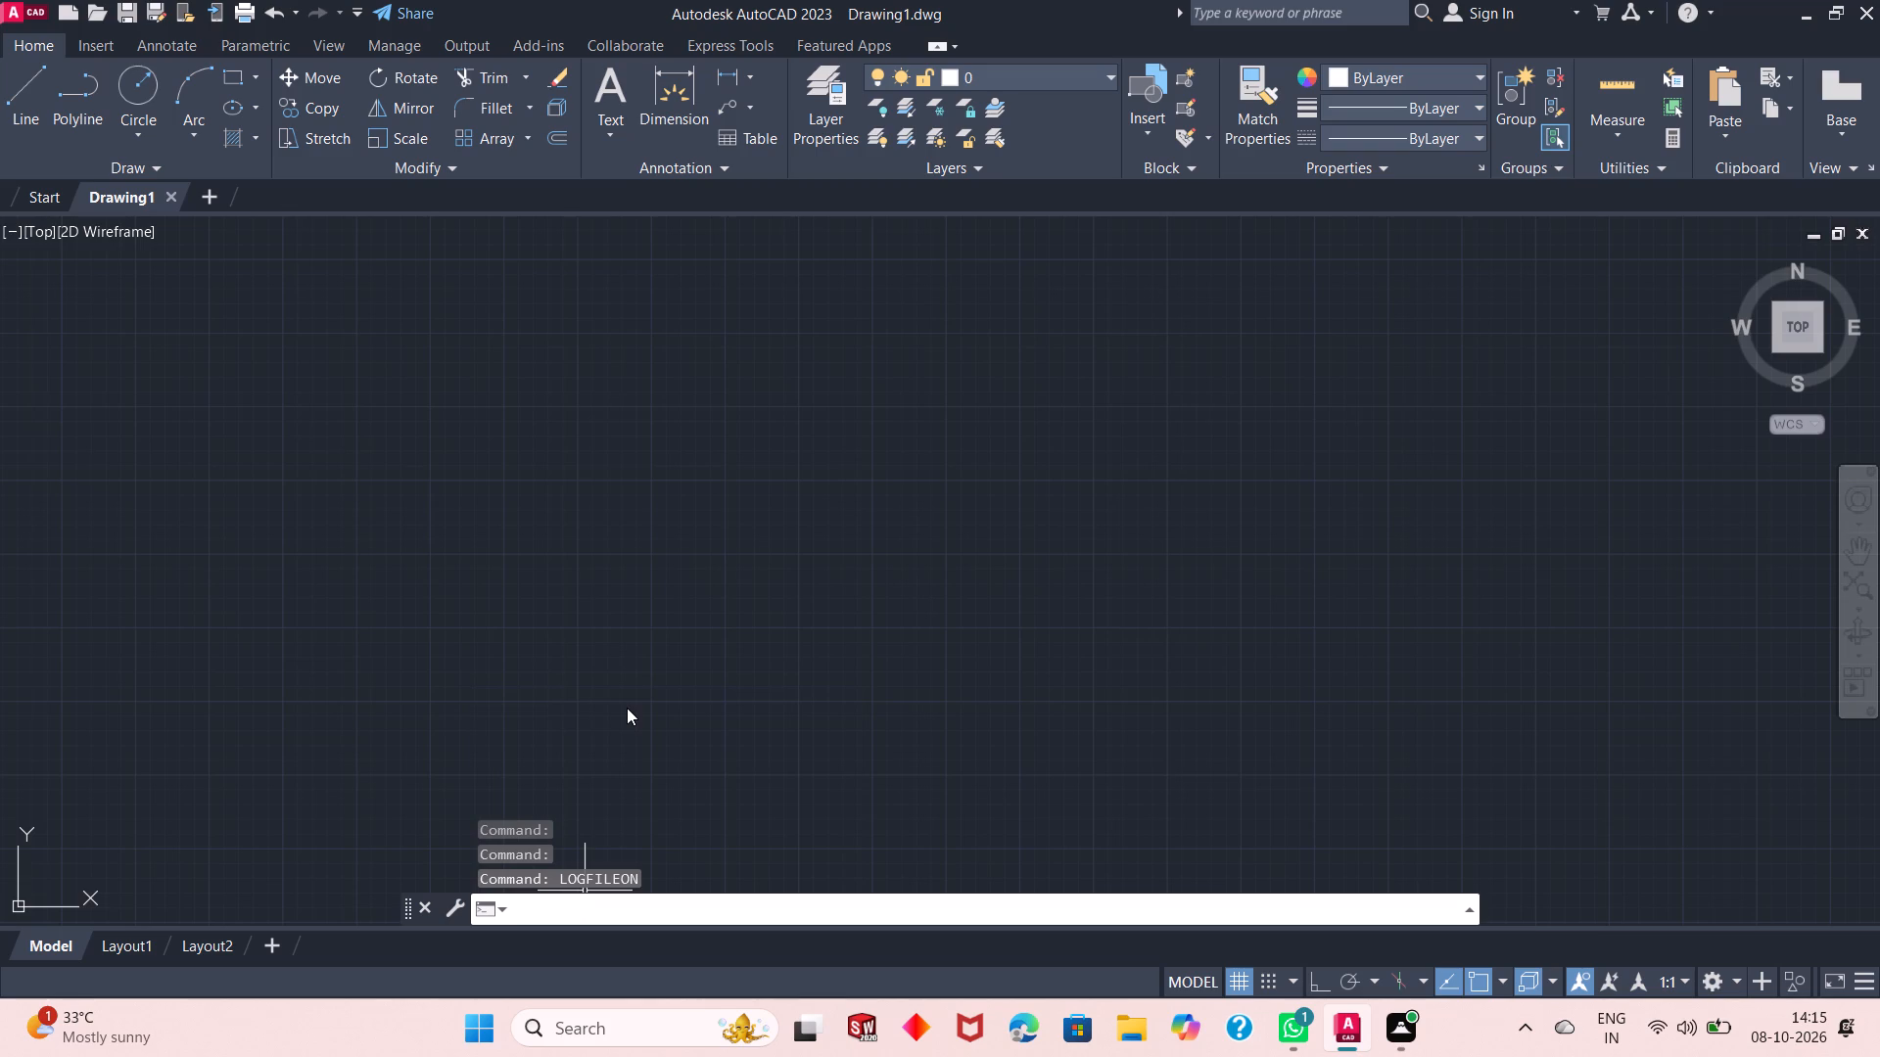
# Set the model space limits with the lower-left corner at 0,0 and the upper-right corner at 100,100.
pyautogui.write('lim')
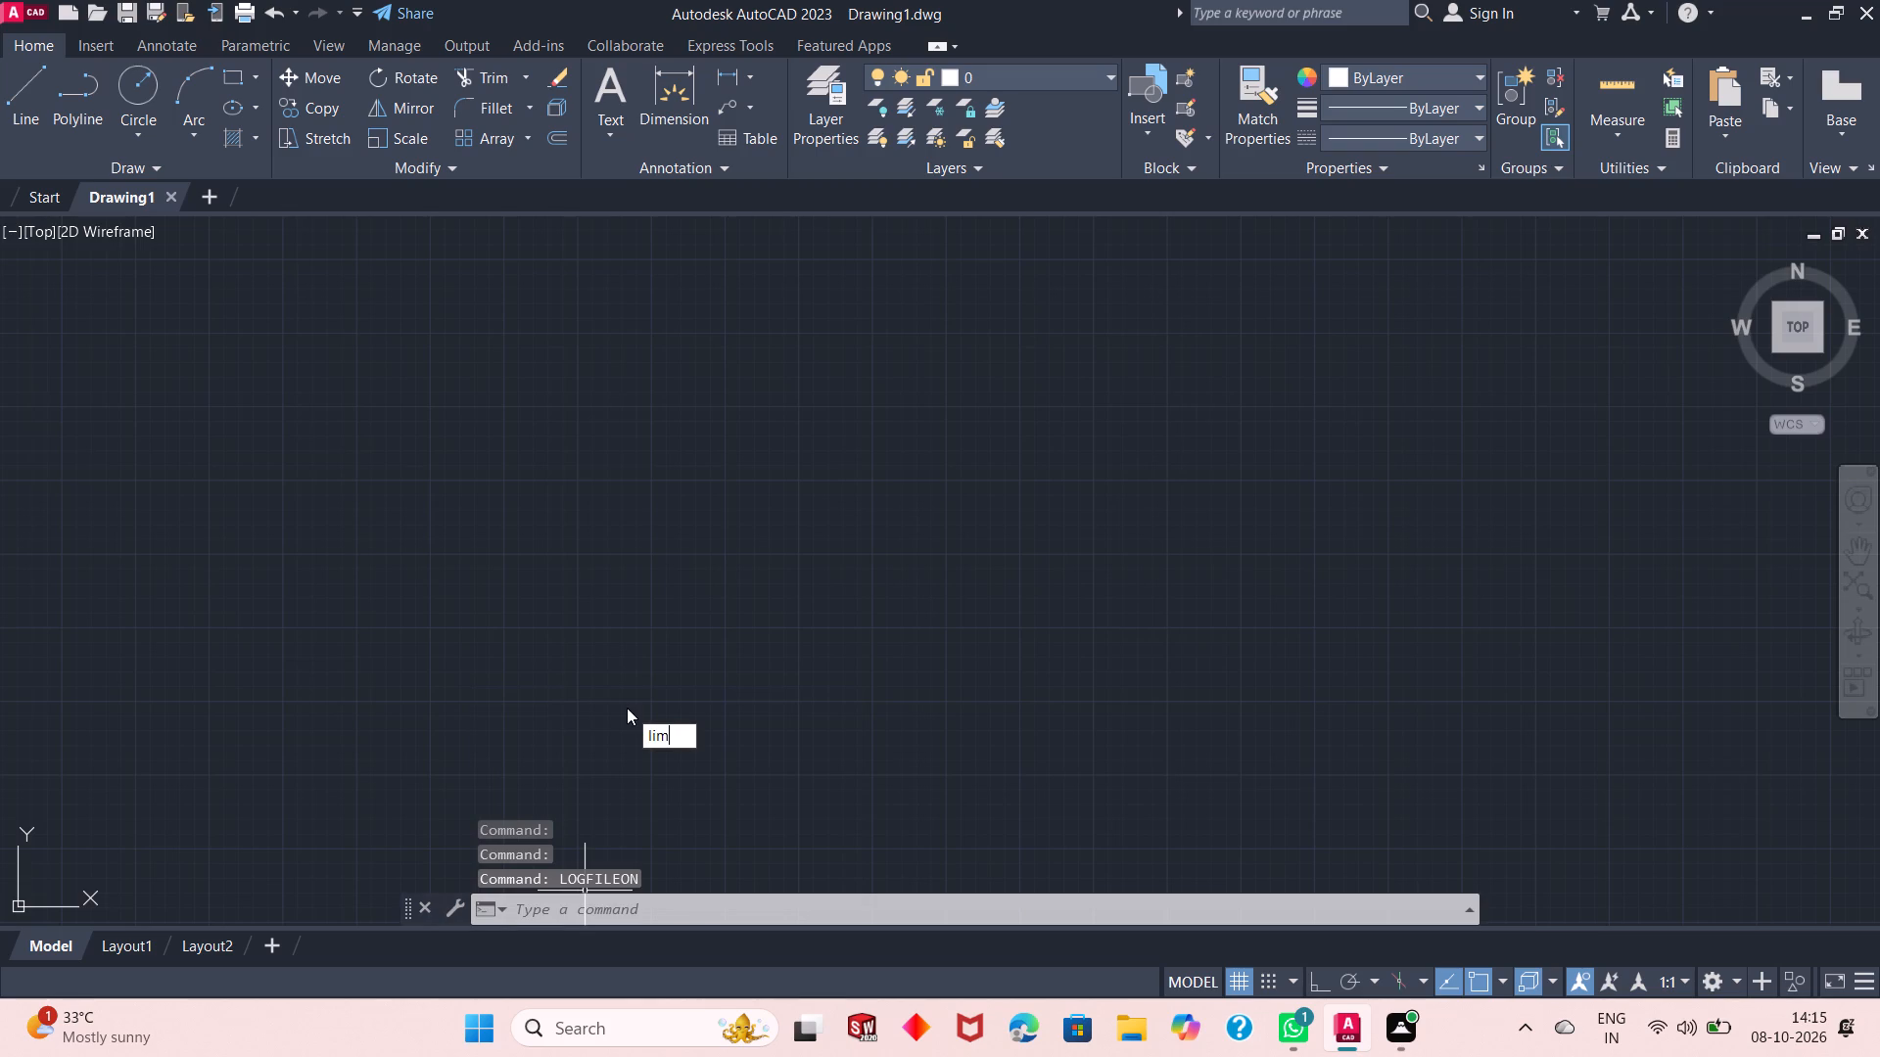
pyautogui.press('Return')
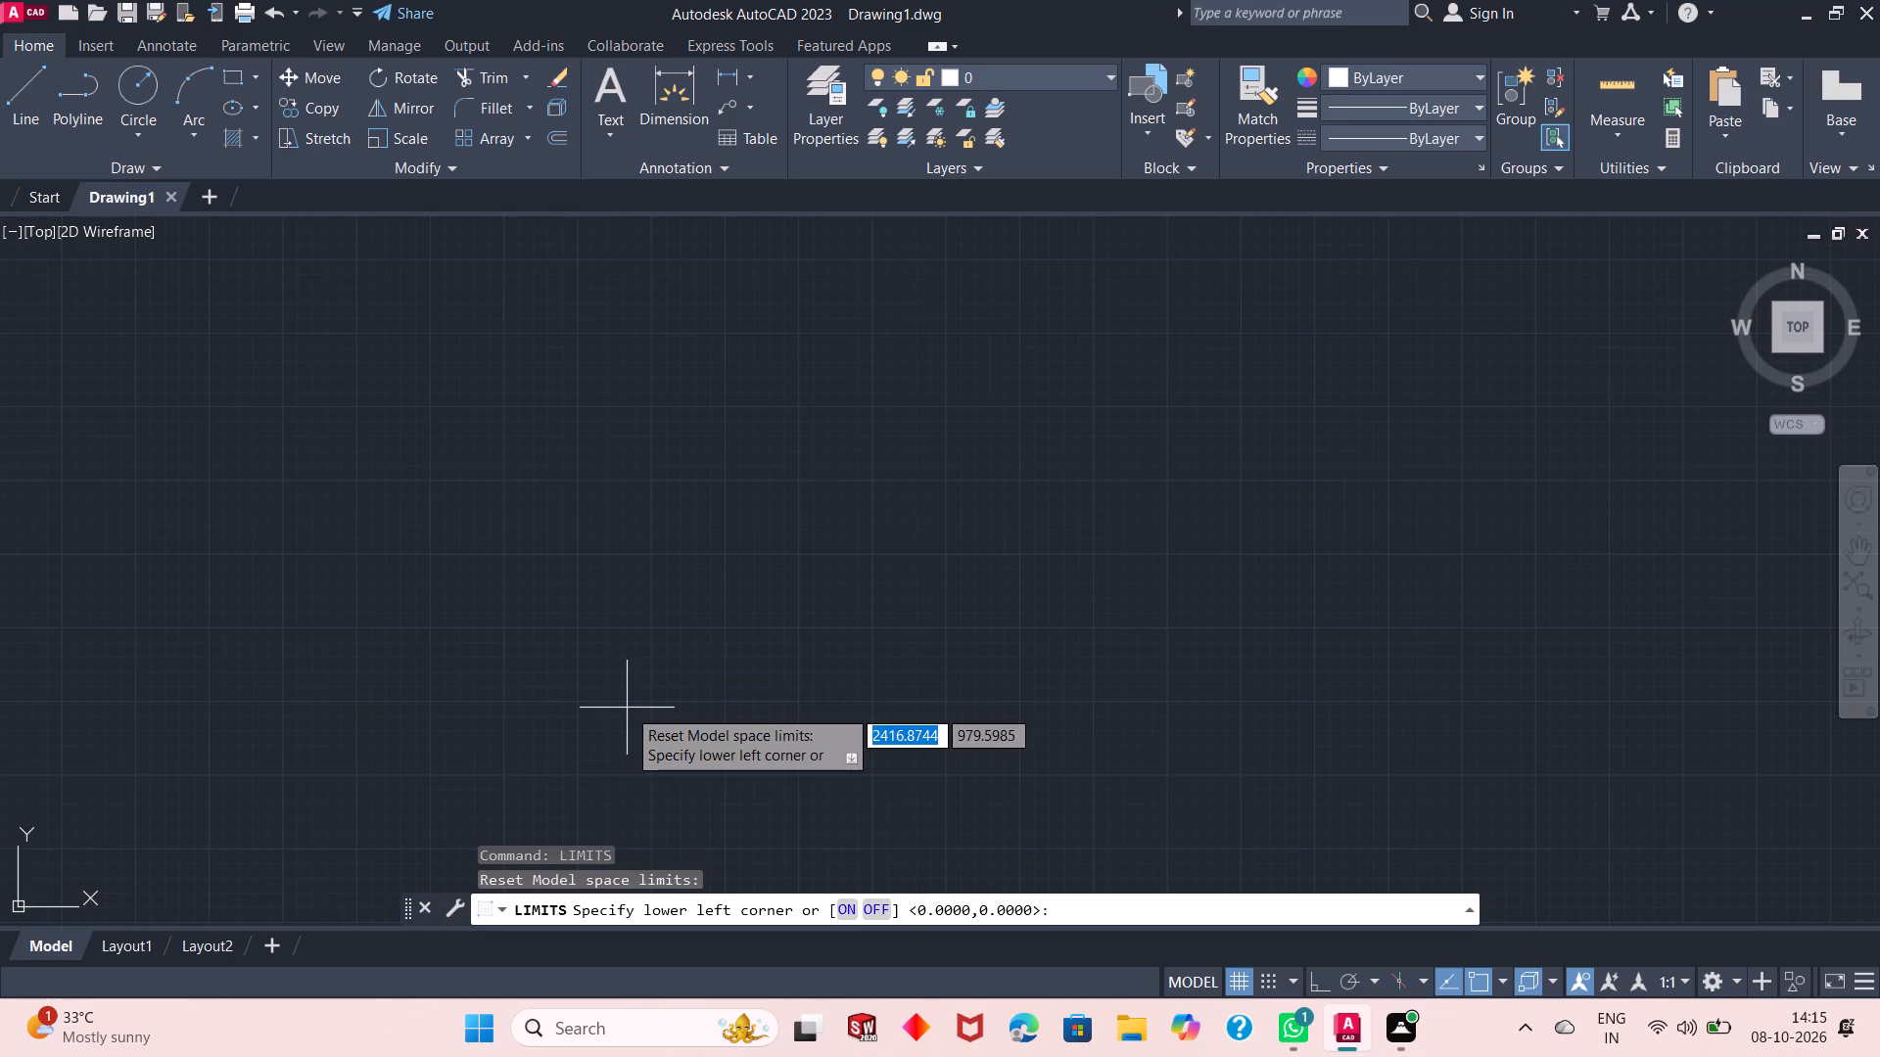
pyautogui.write('0,0')
pyautogui.press('Return')
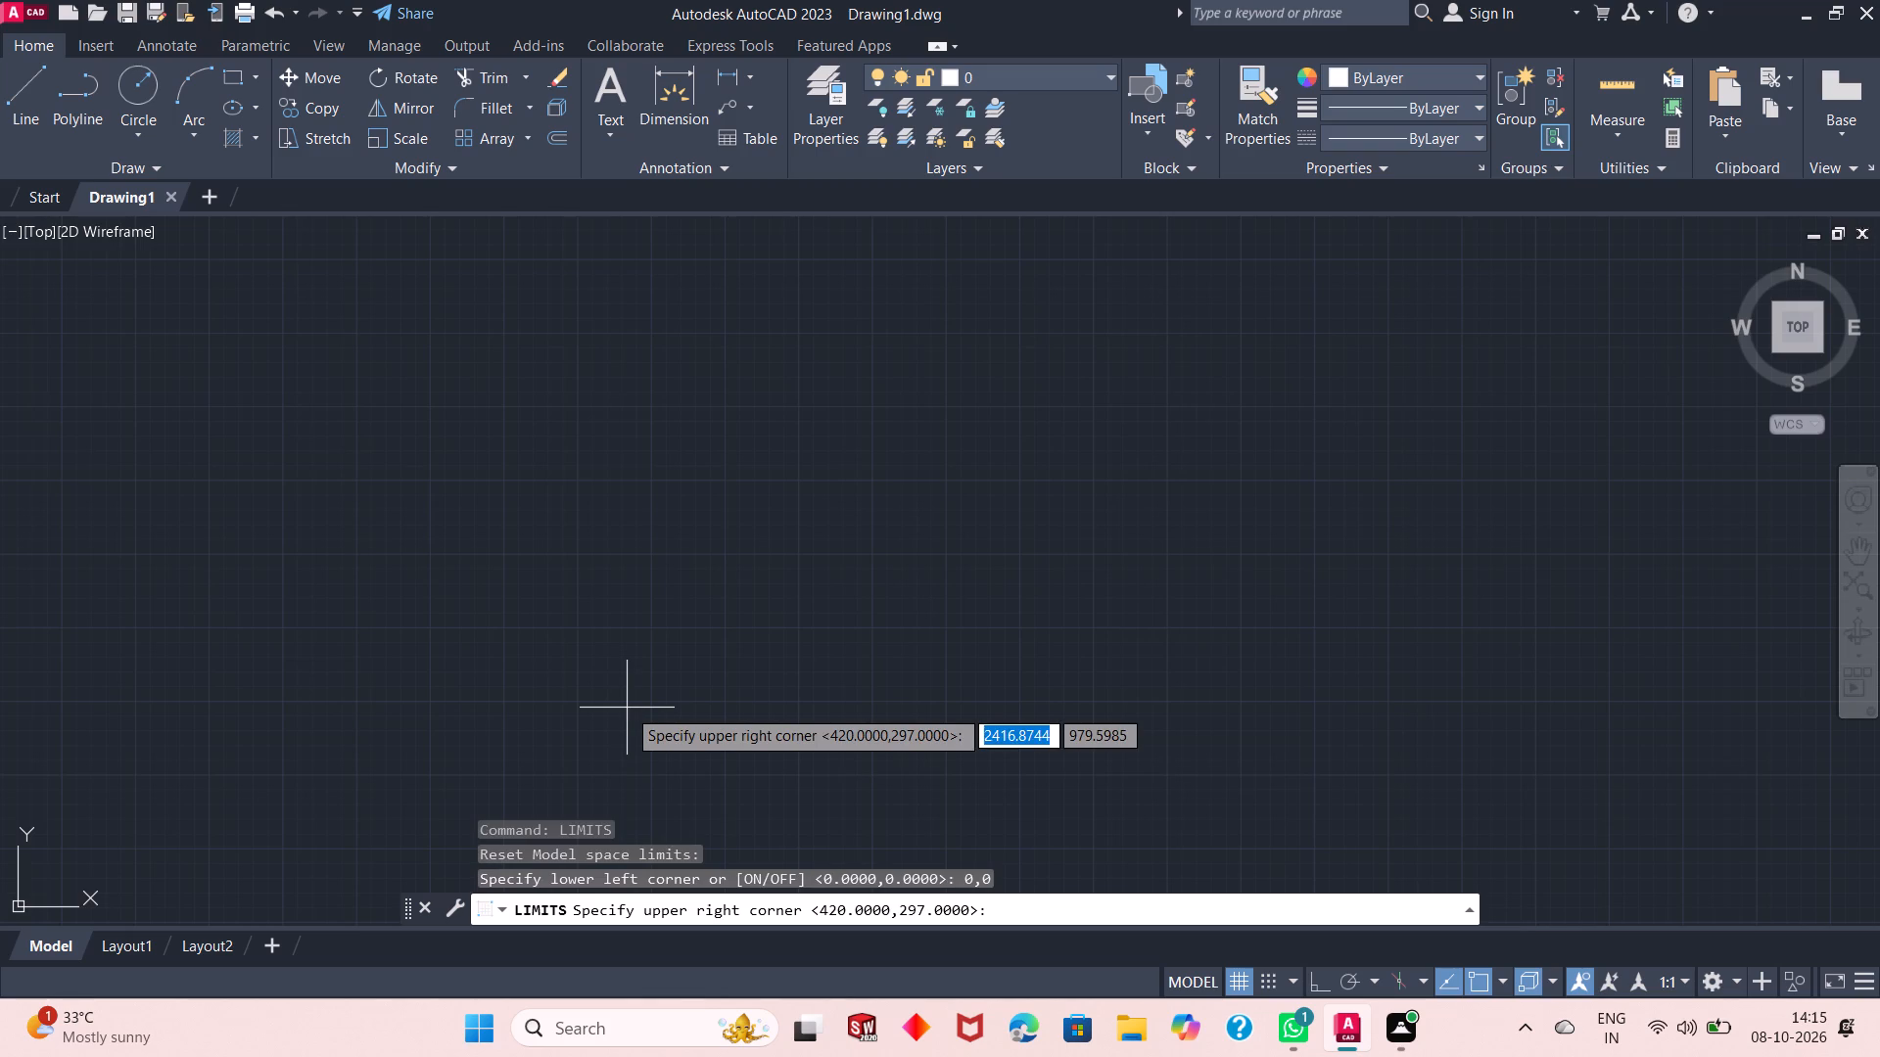
pyautogui.write('100,100')
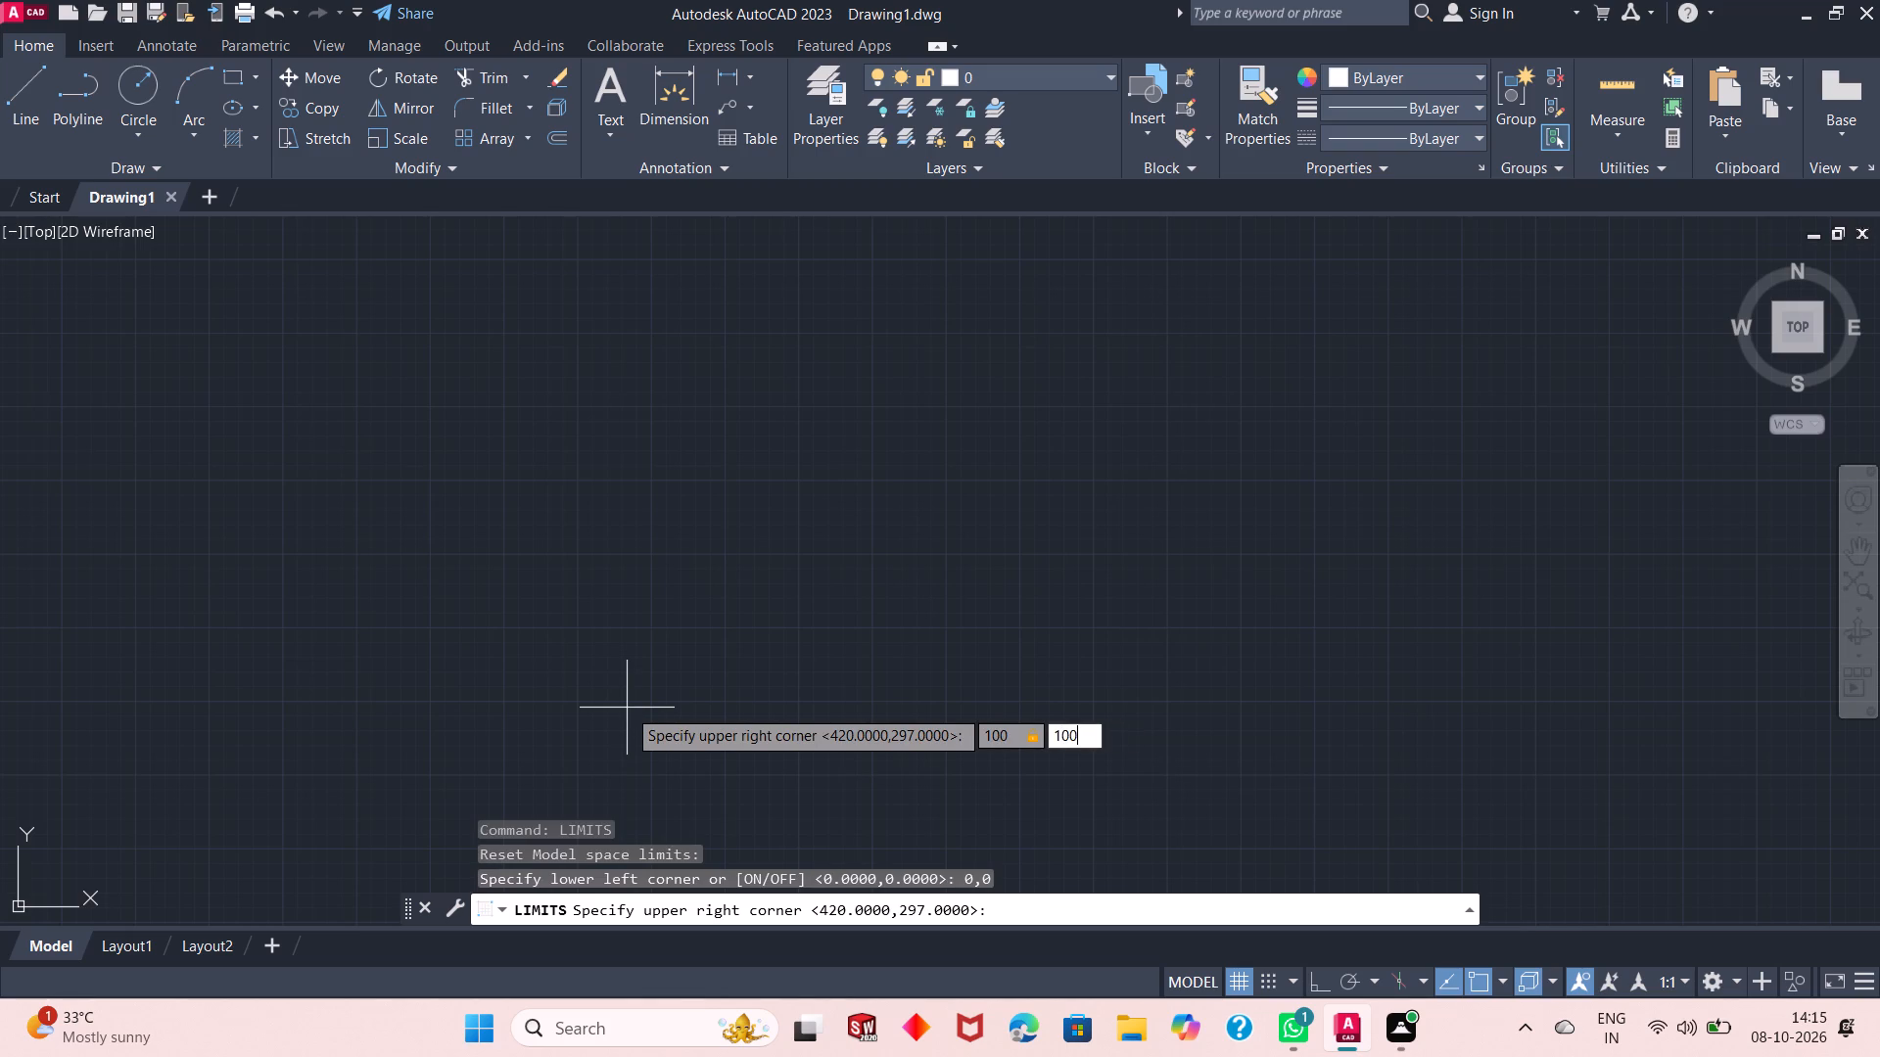
pyautogui.press('Return')
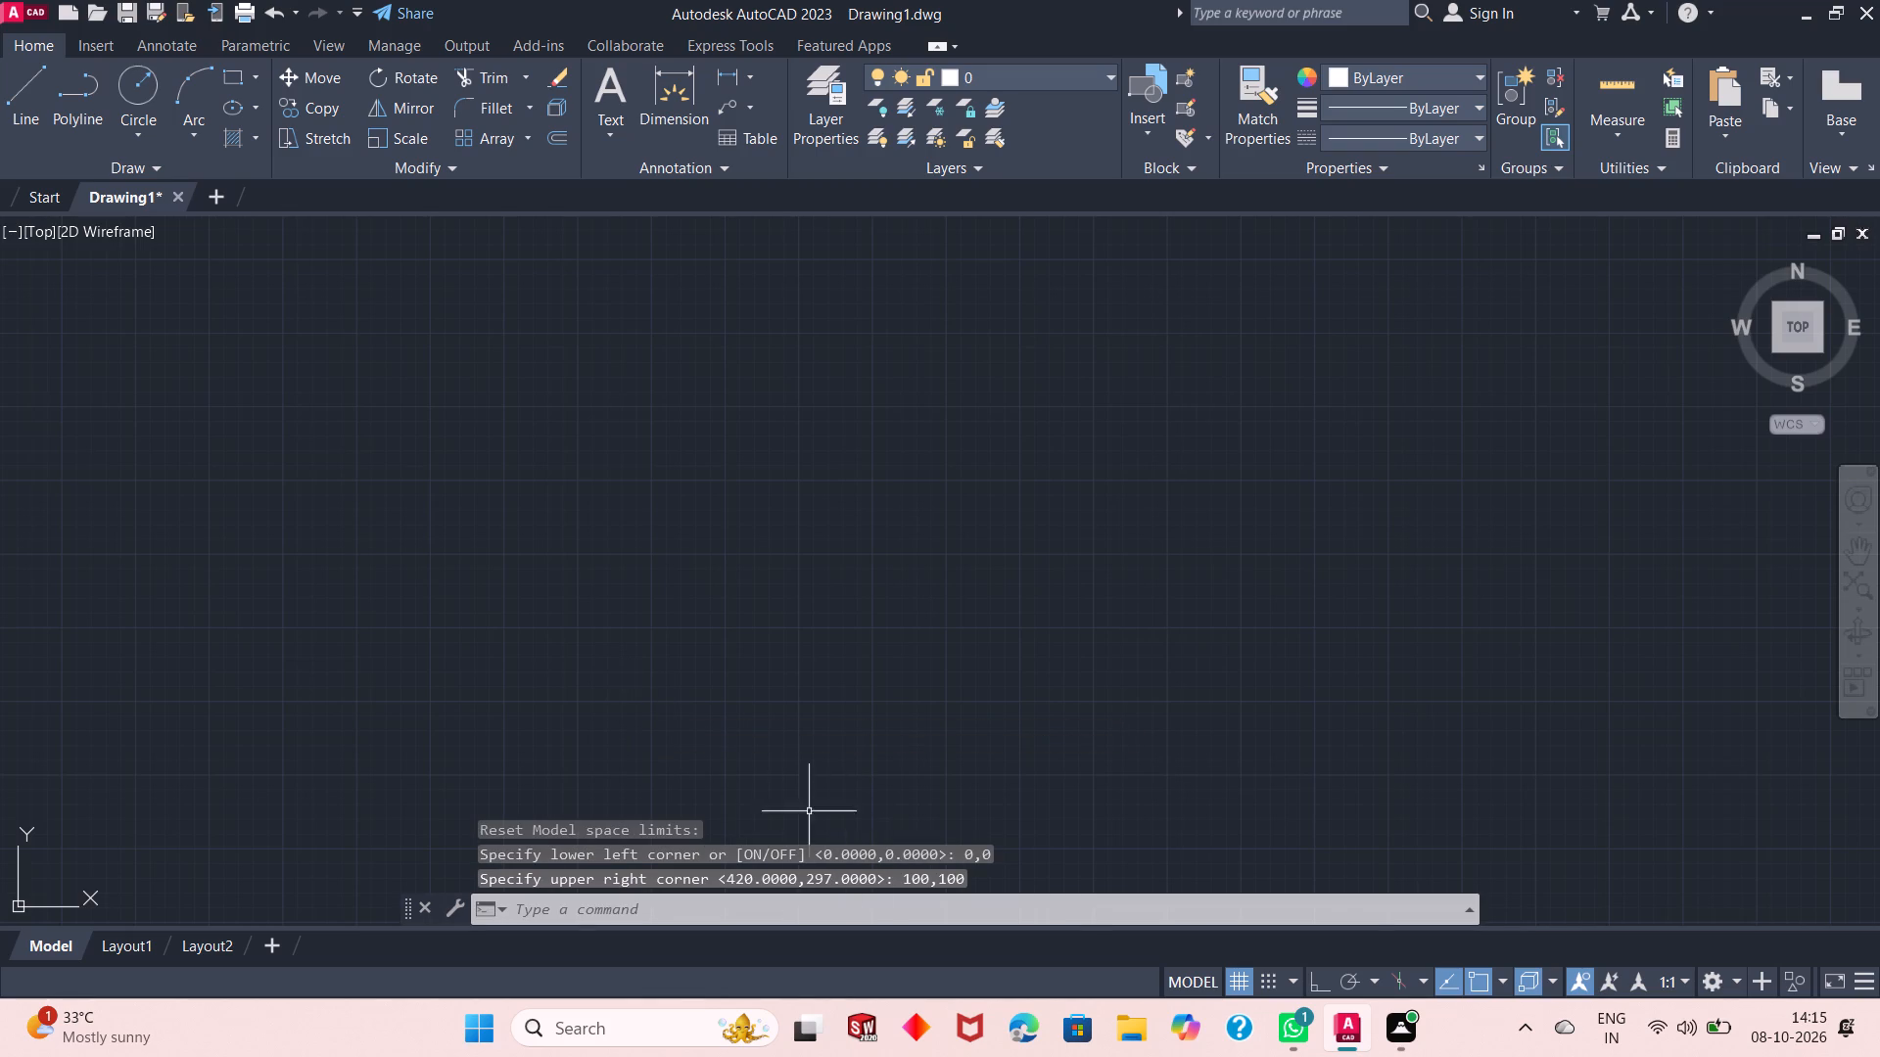
# Open the Layer Properties Manager for the new drawing.
pyautogui.click(819, 86)
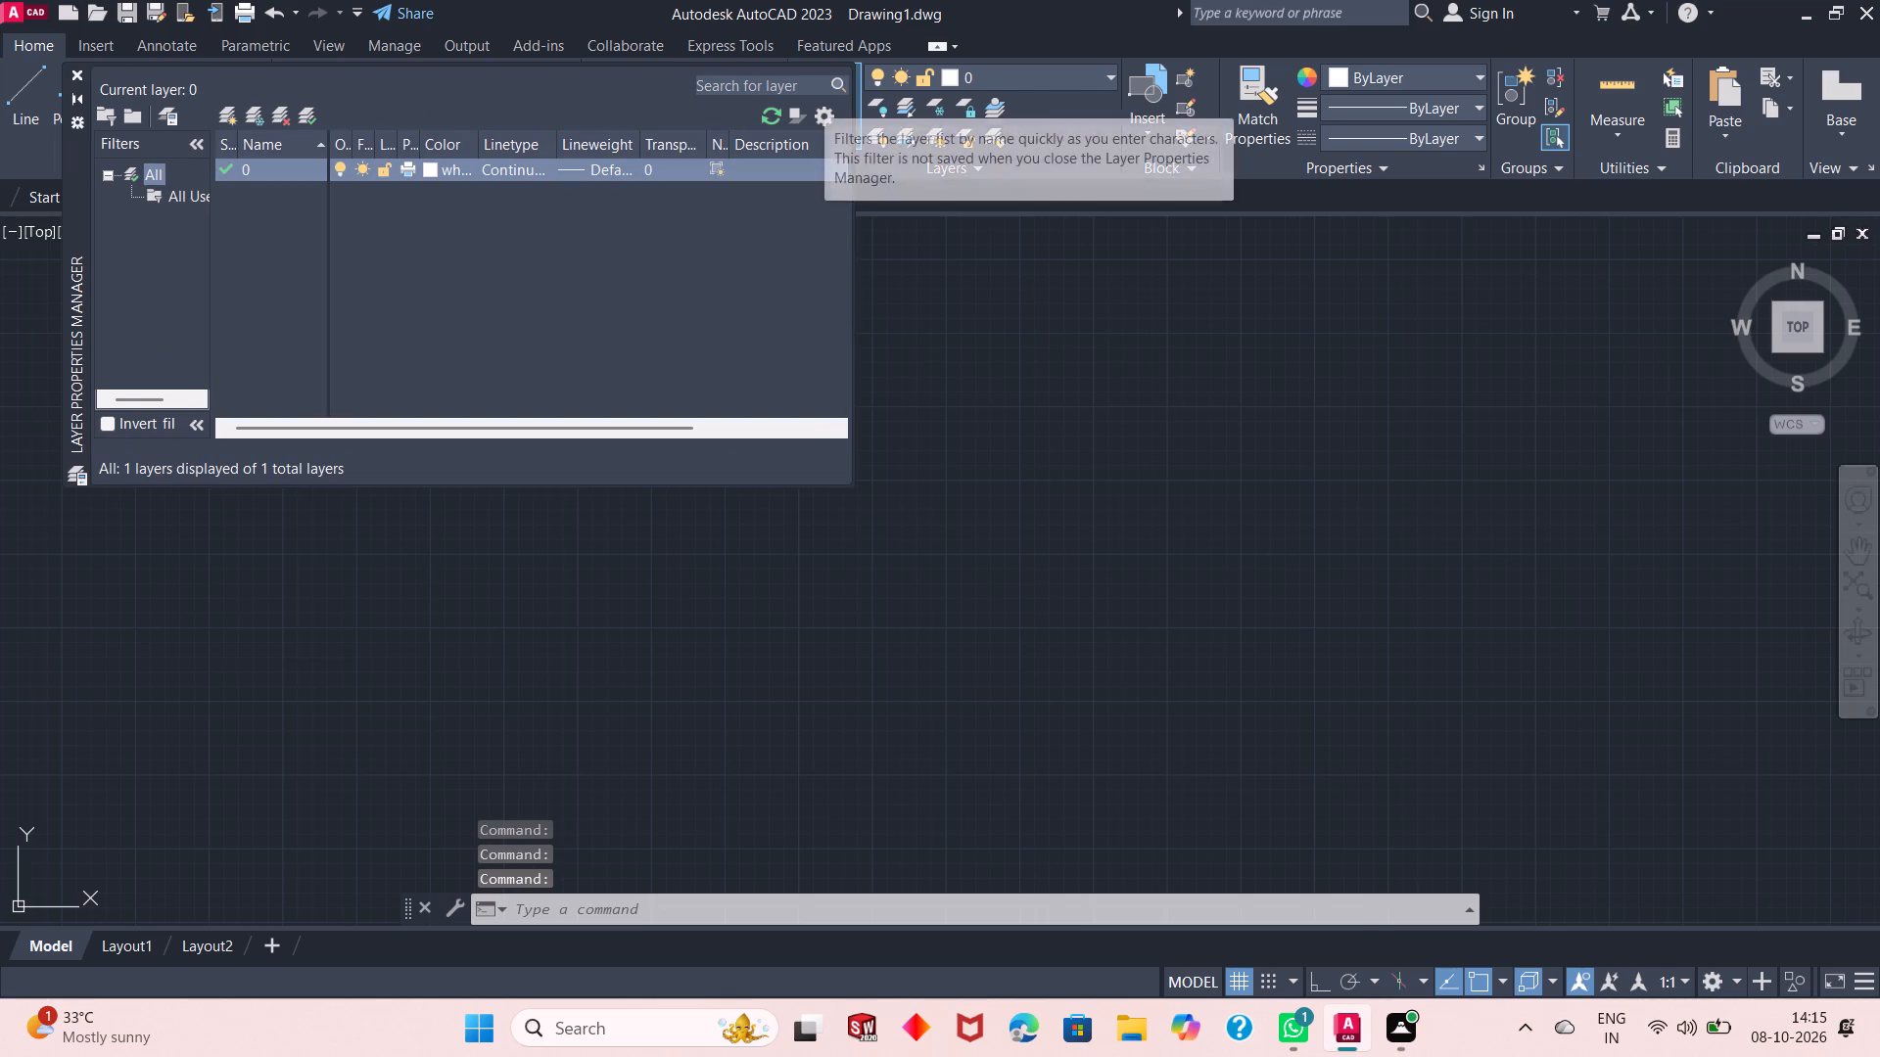
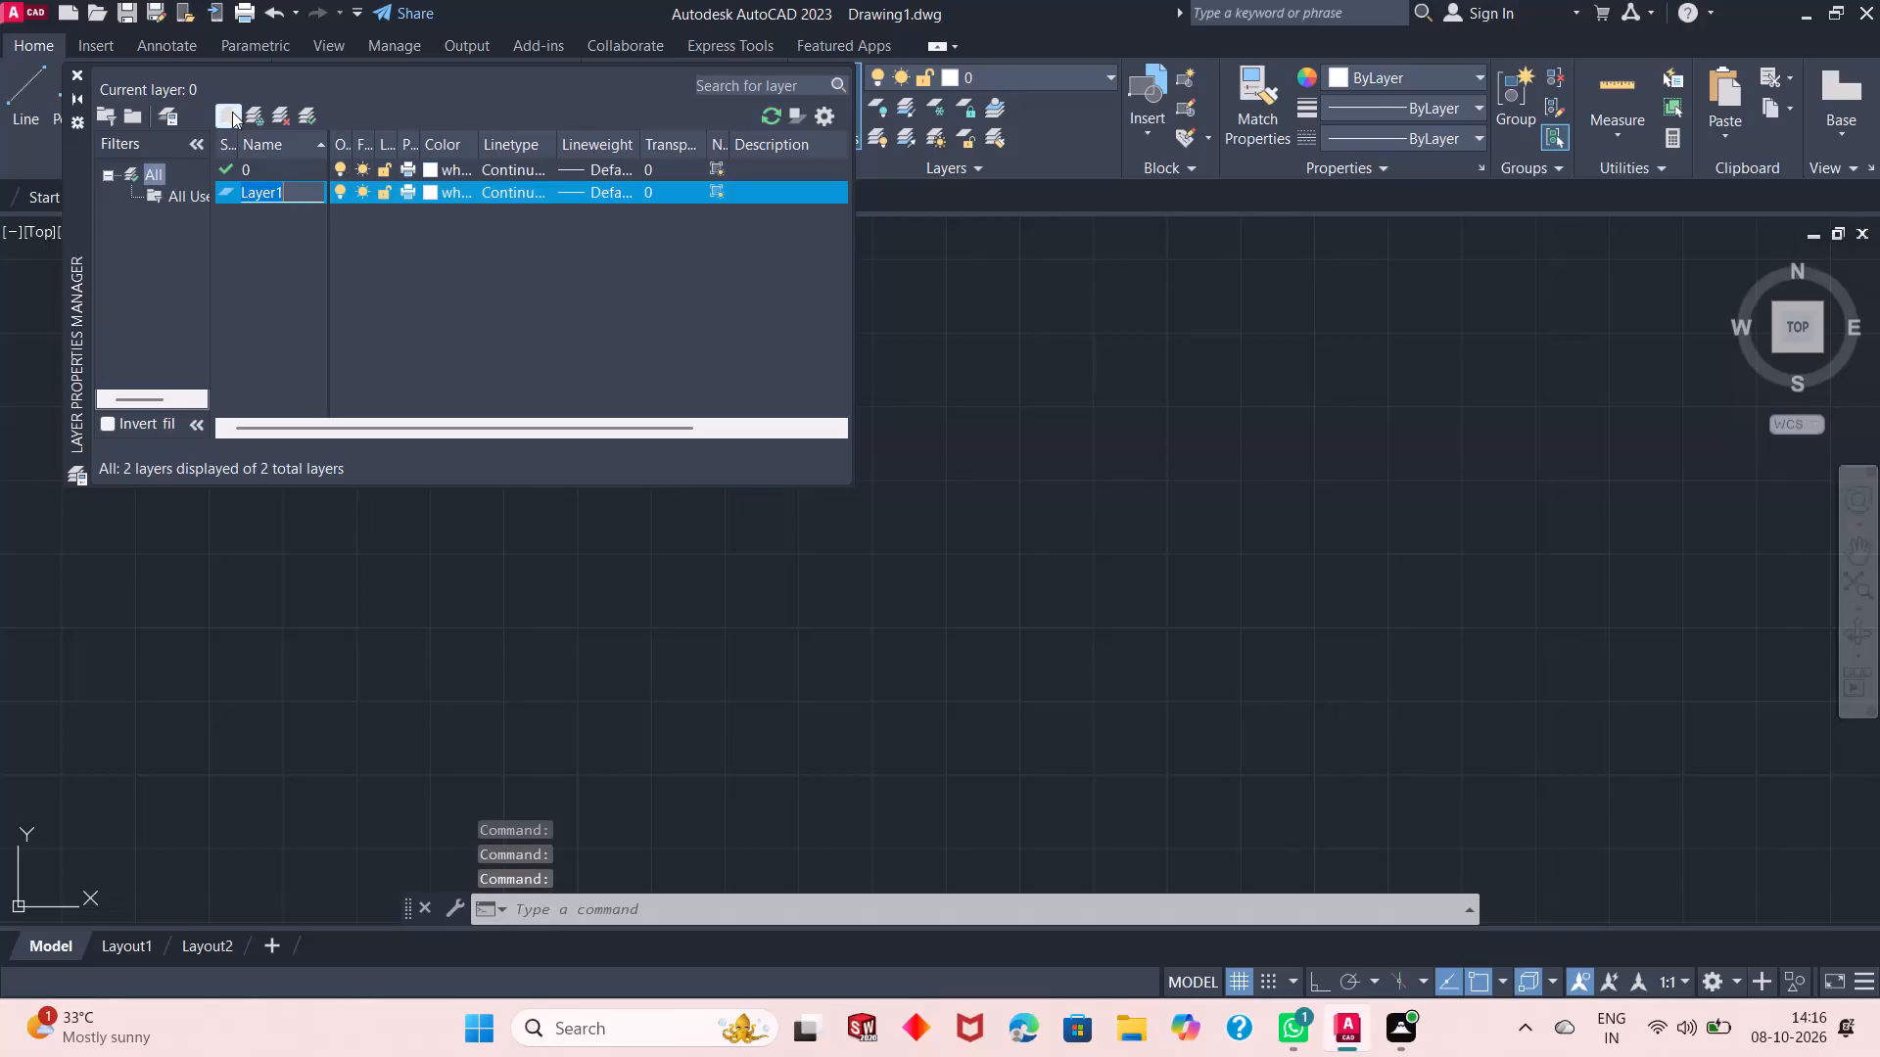
# Add a second new layer below Layer1.
pyautogui.click(232, 112)
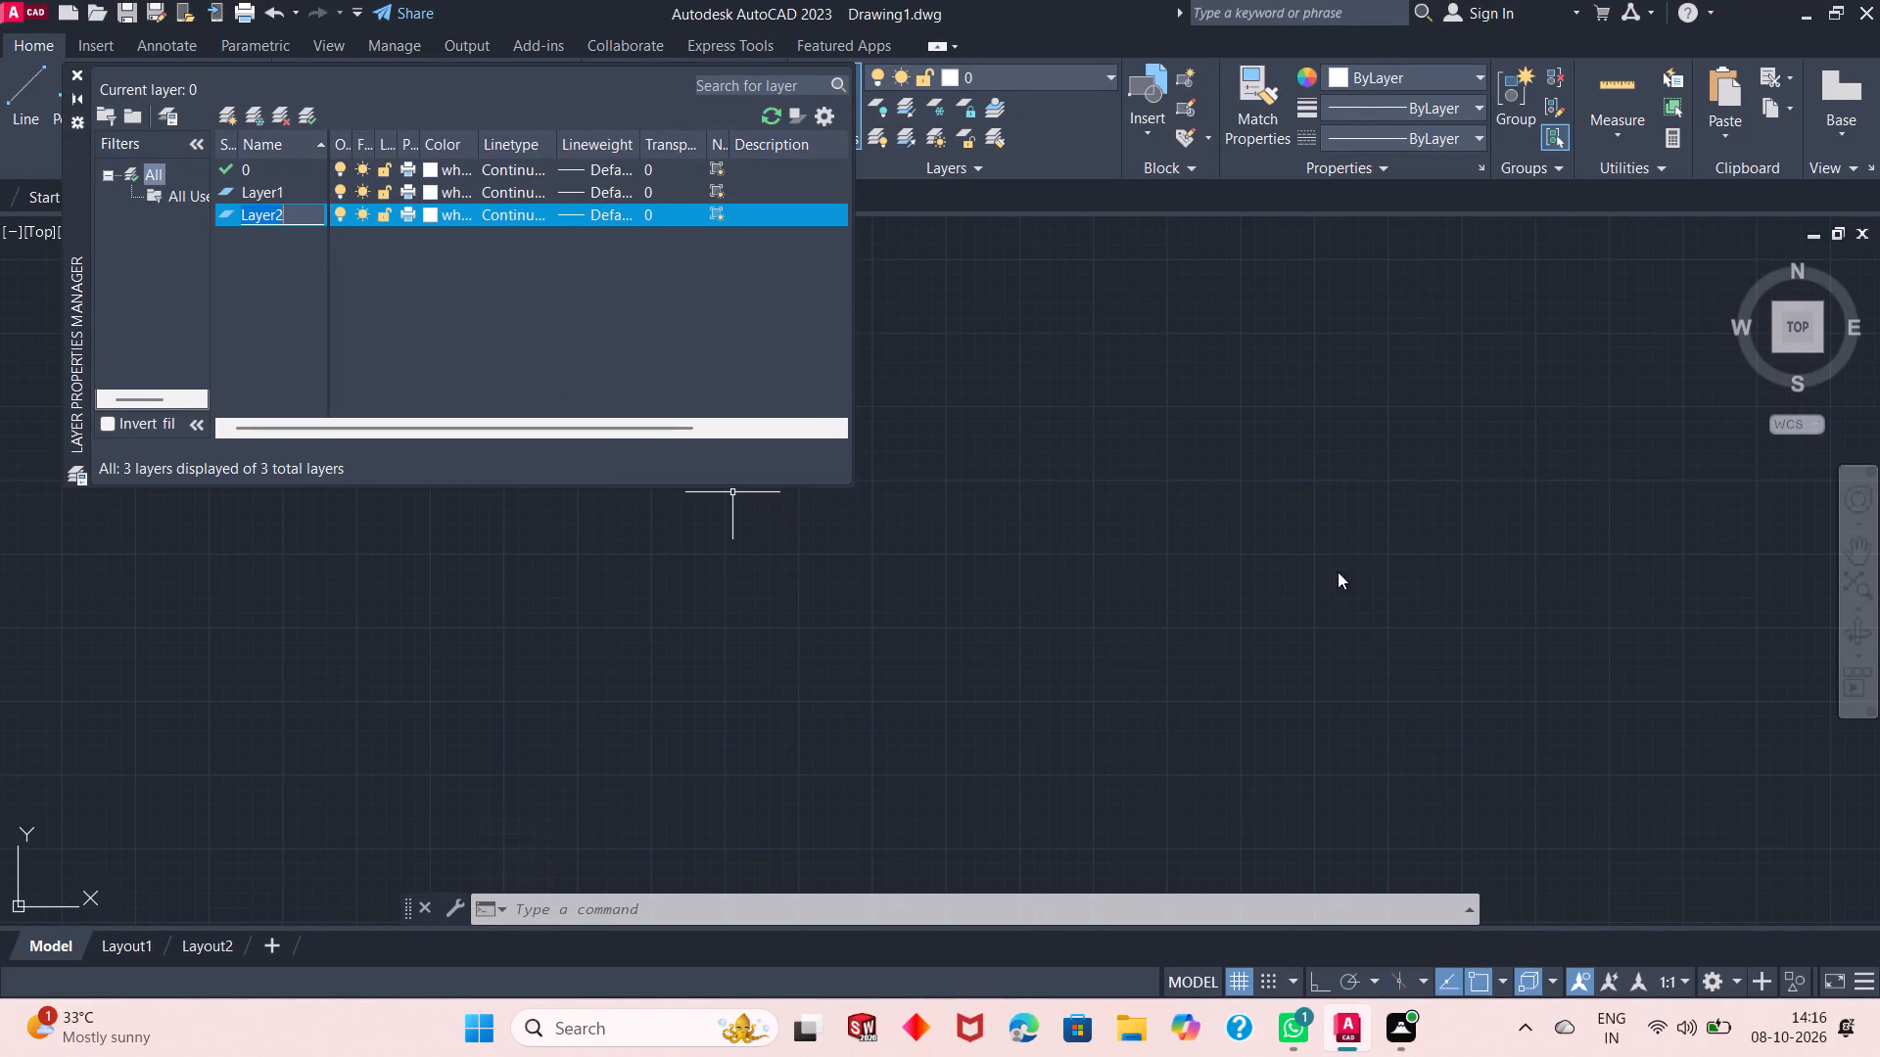
# Set Layer1's colour to red, index colour 1.
pyautogui.click(434, 189)
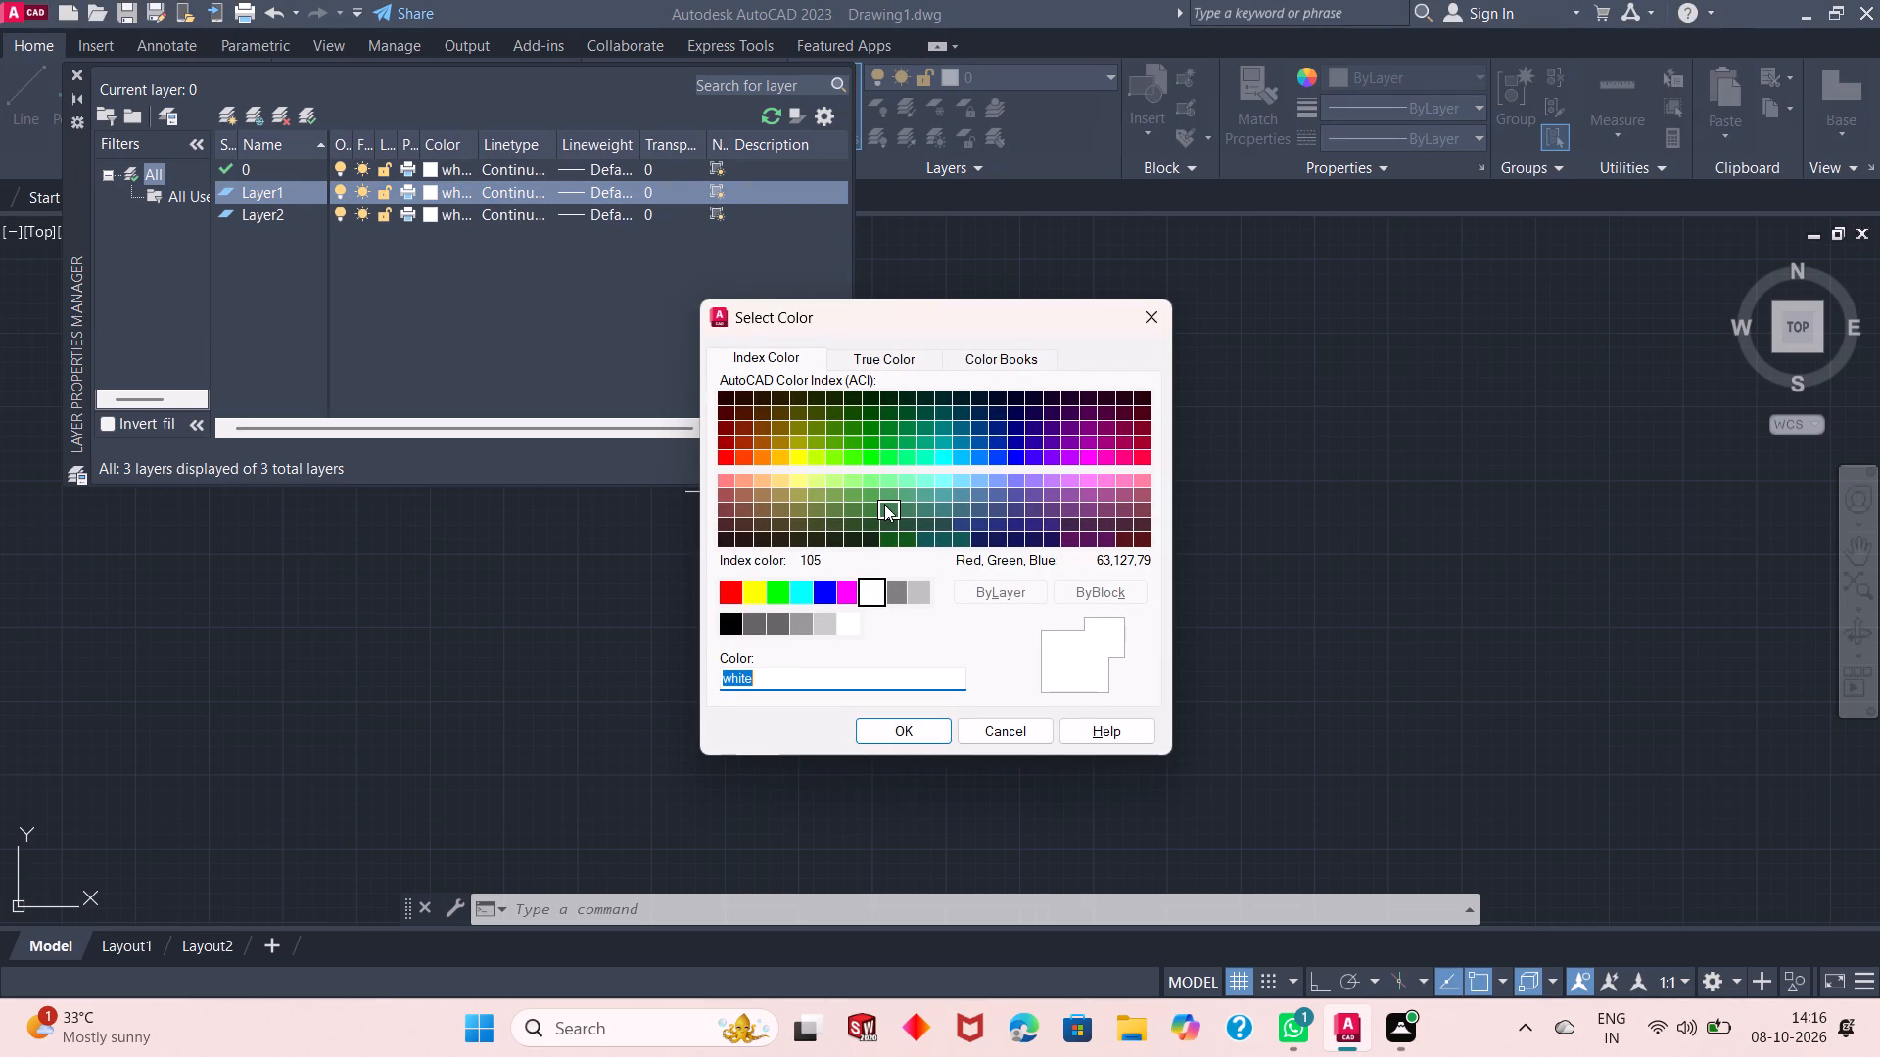
pyautogui.click(839, 466)
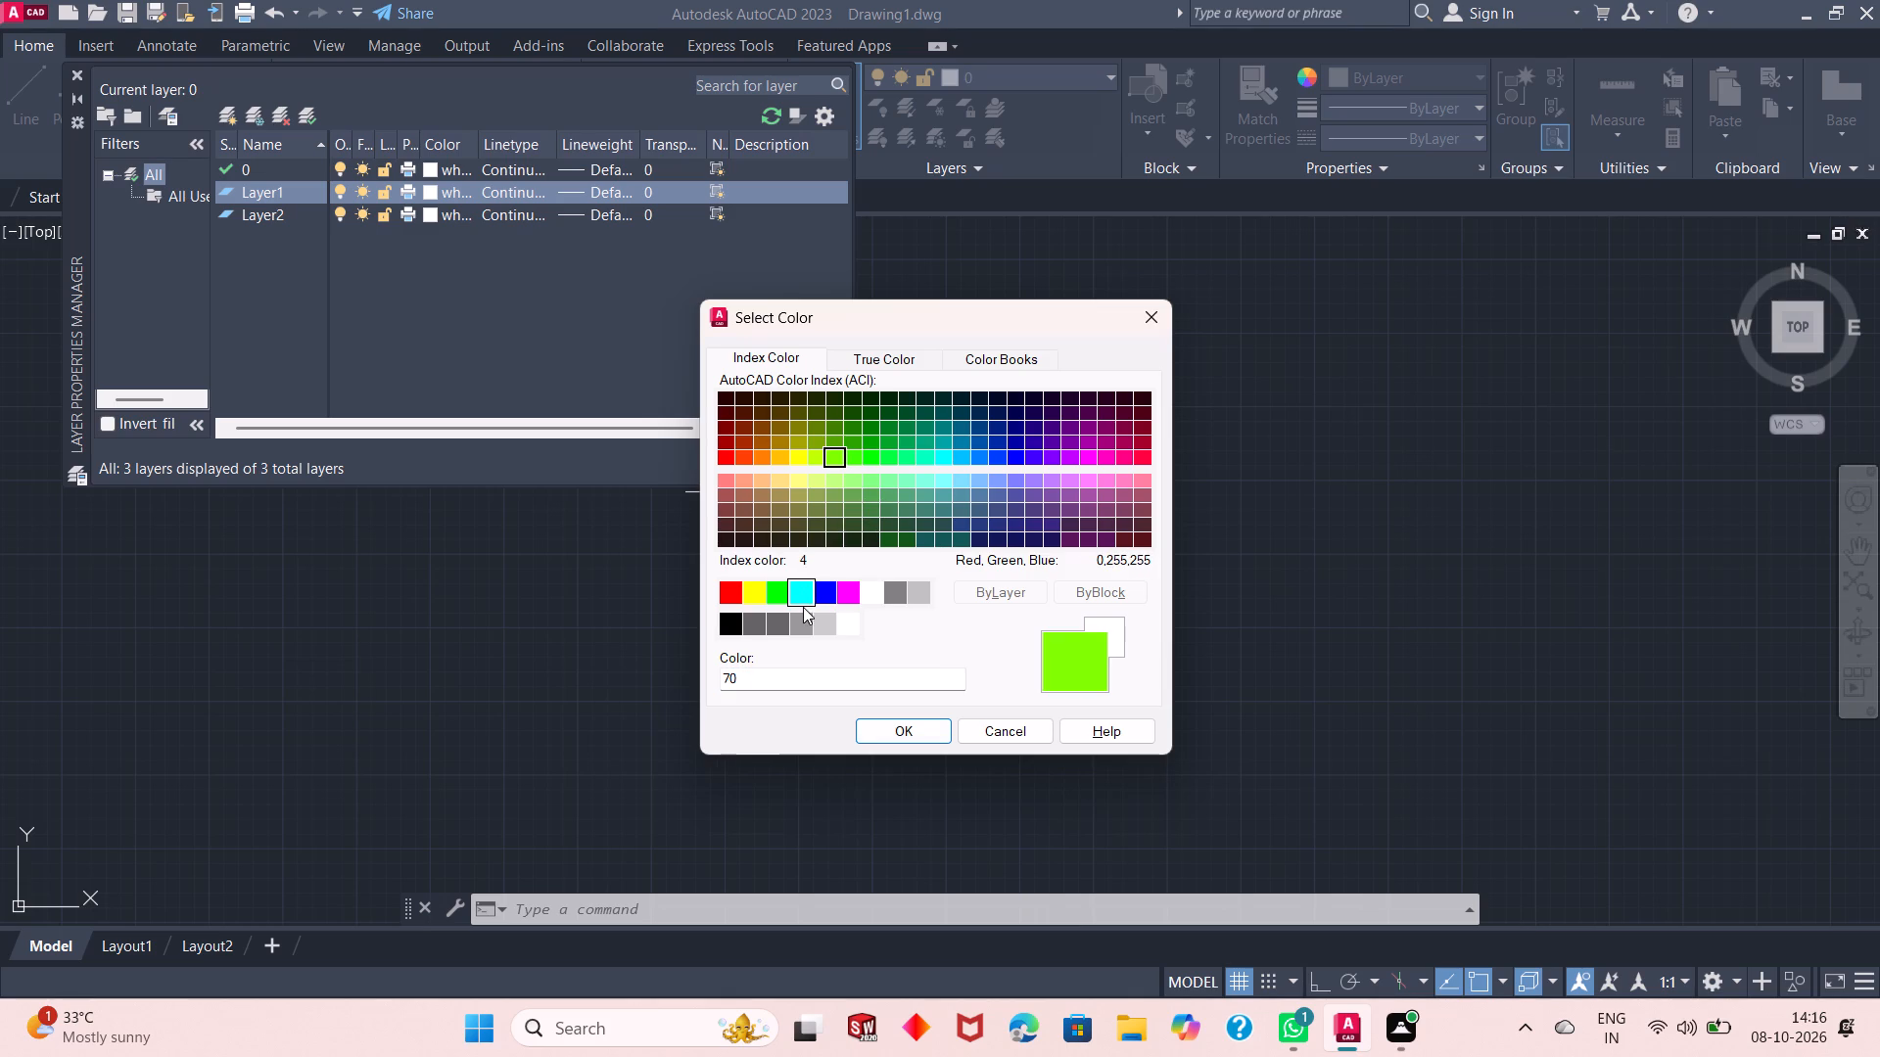
pyautogui.click(728, 463)
pyautogui.click(735, 593)
pyautogui.click(912, 728)
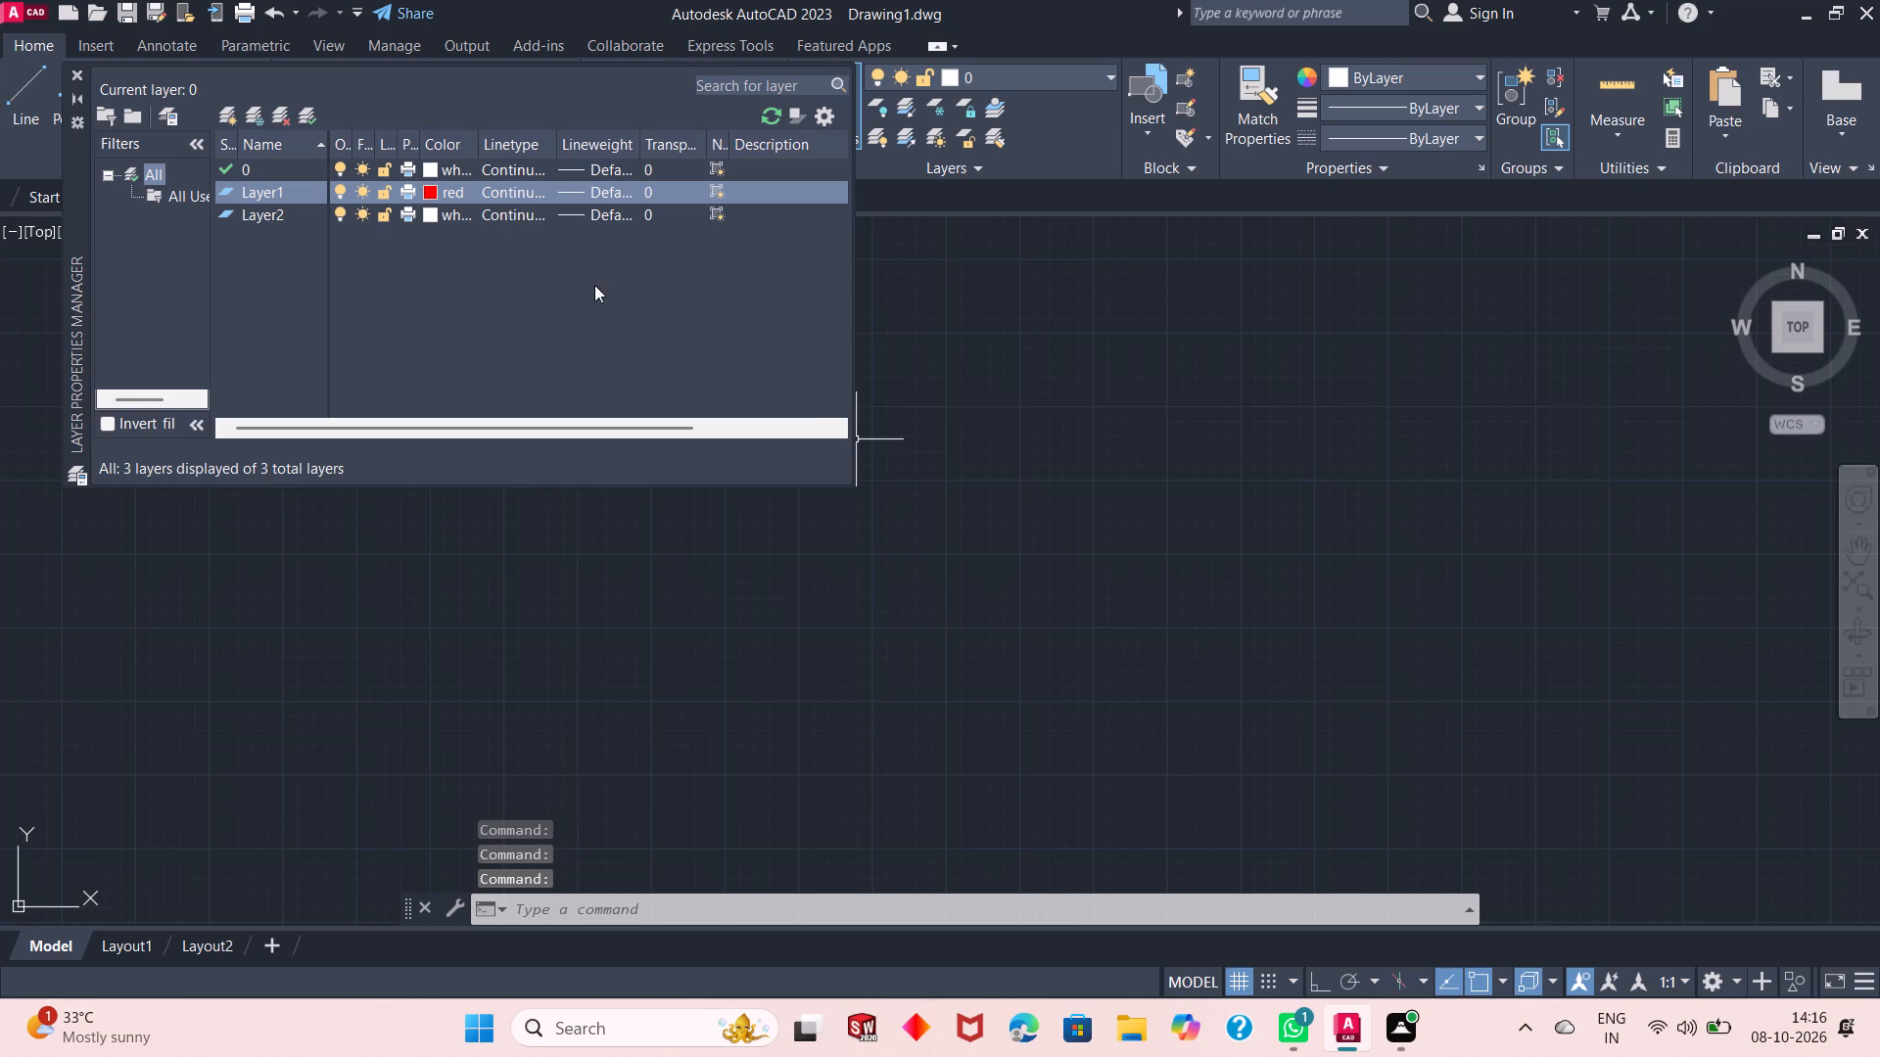
# Load the ISO dash linetype ACAD_ISO02W100 and assign it to Layer1.
pyautogui.click(509, 196)
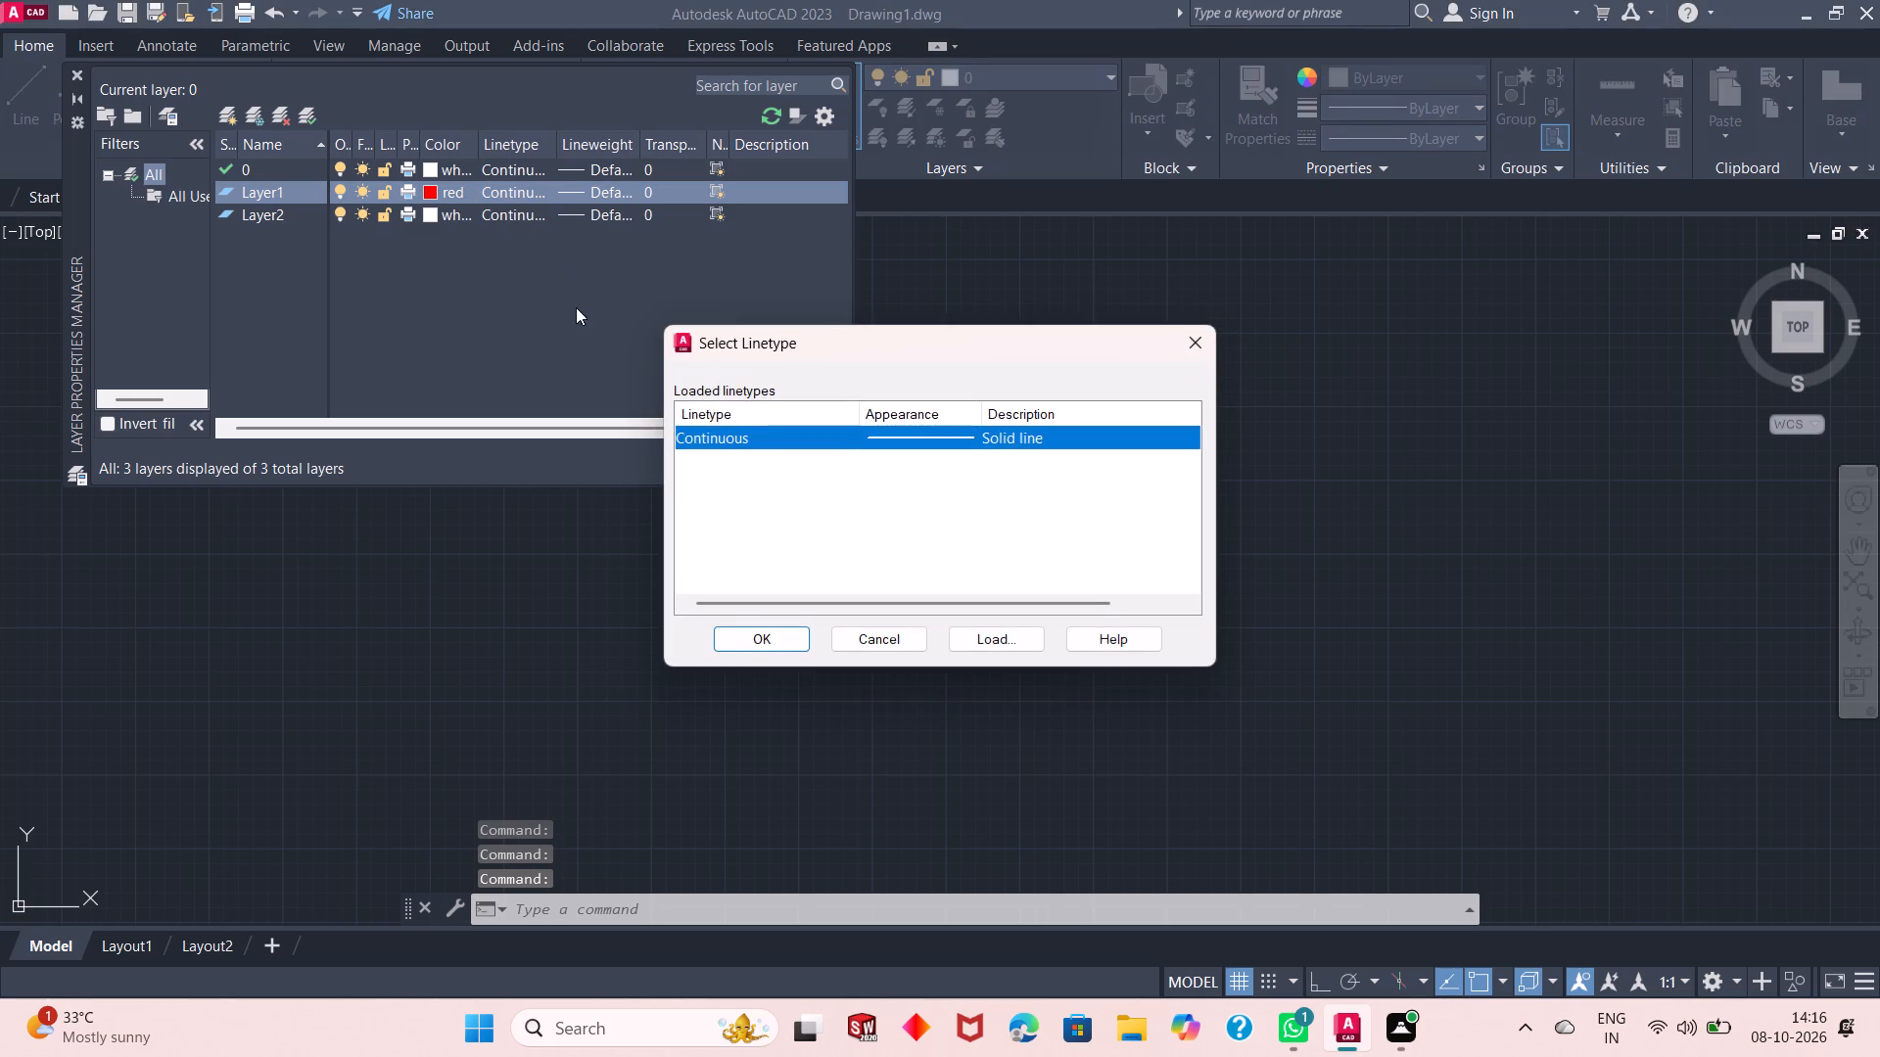
pyautogui.click(980, 648)
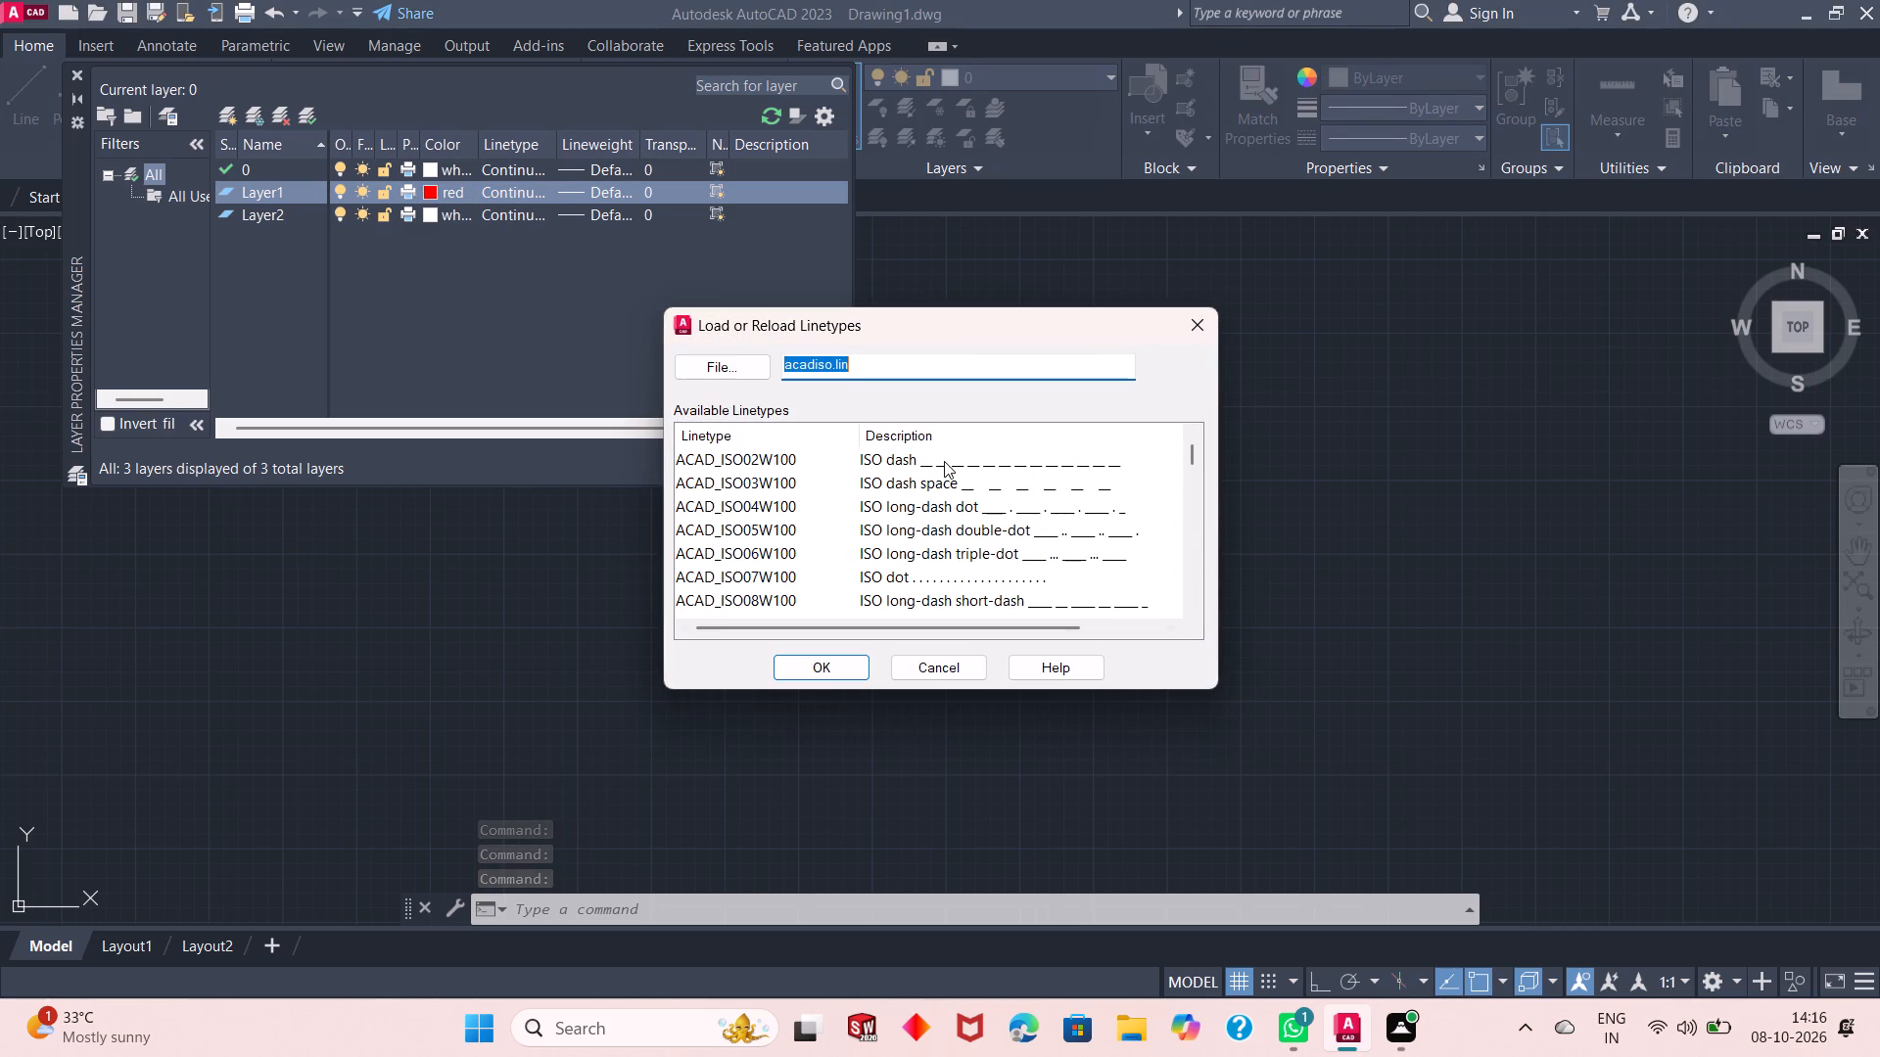
pyautogui.click(944, 461)
pyautogui.click(827, 667)
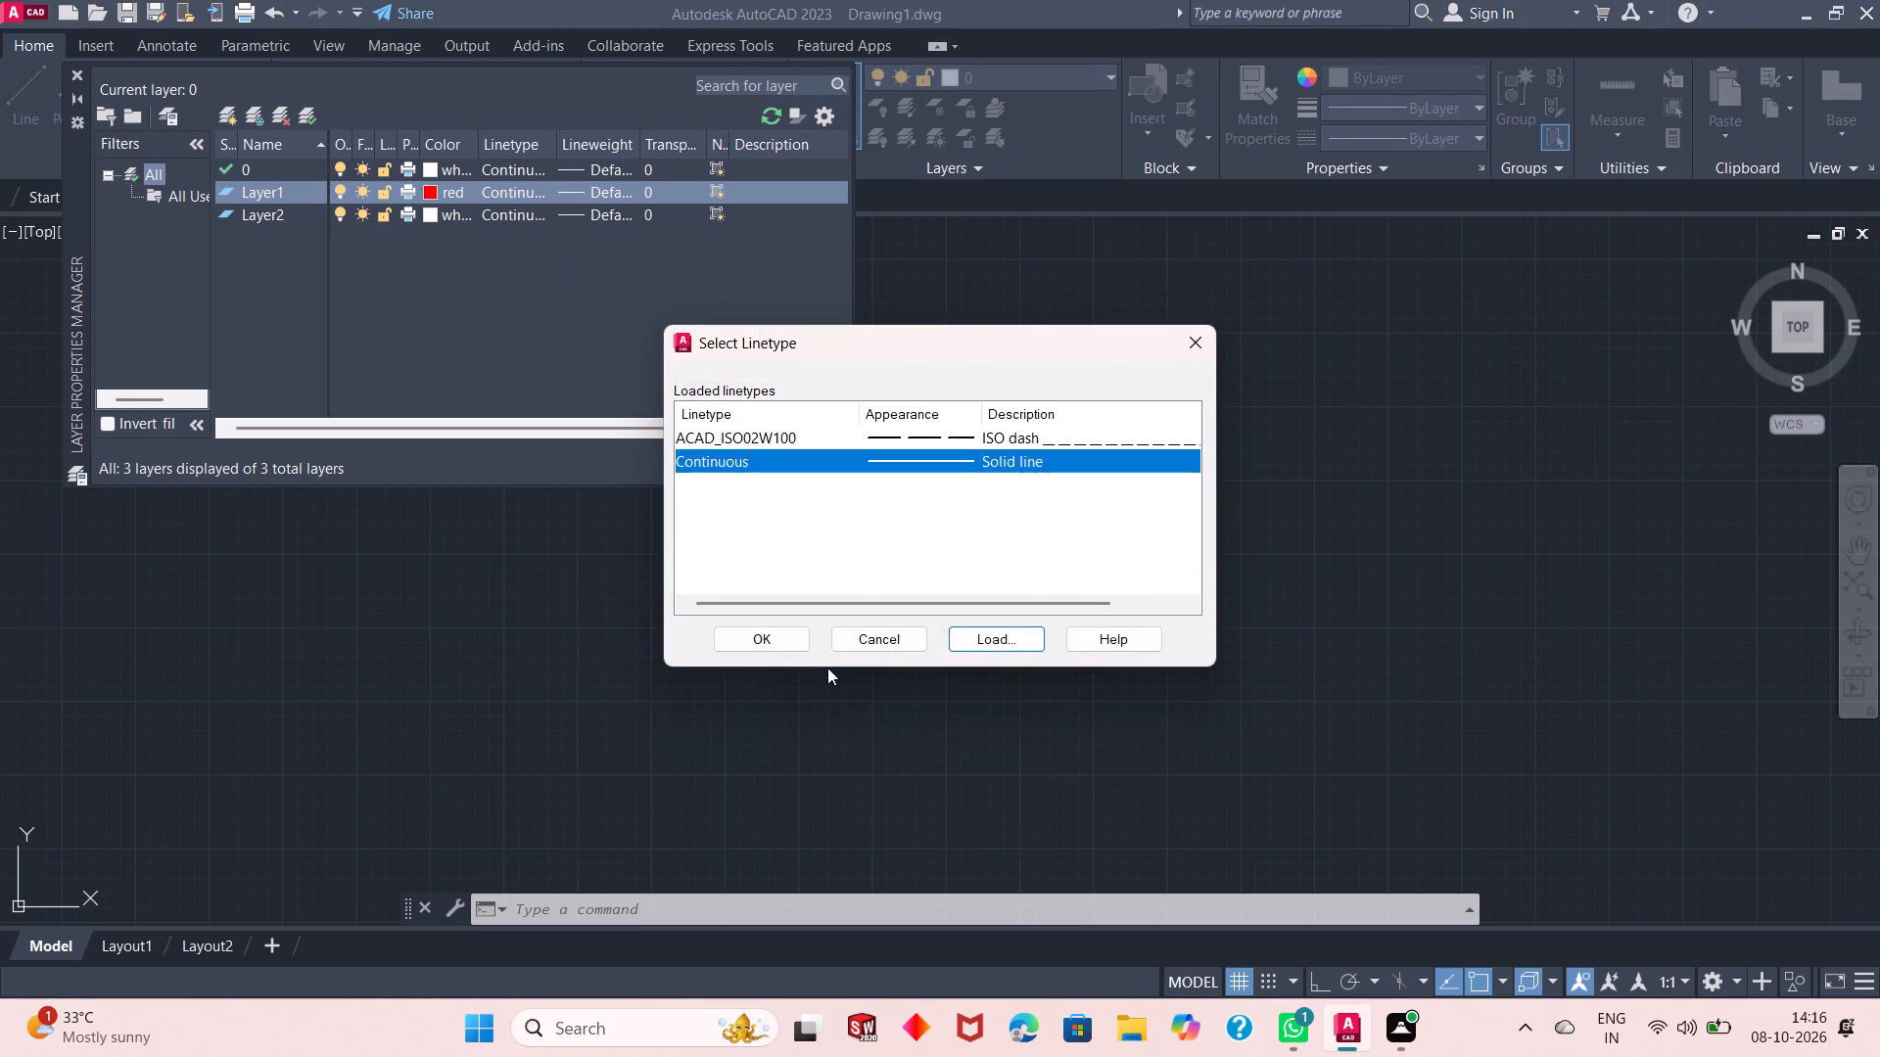
pyautogui.click(934, 439)
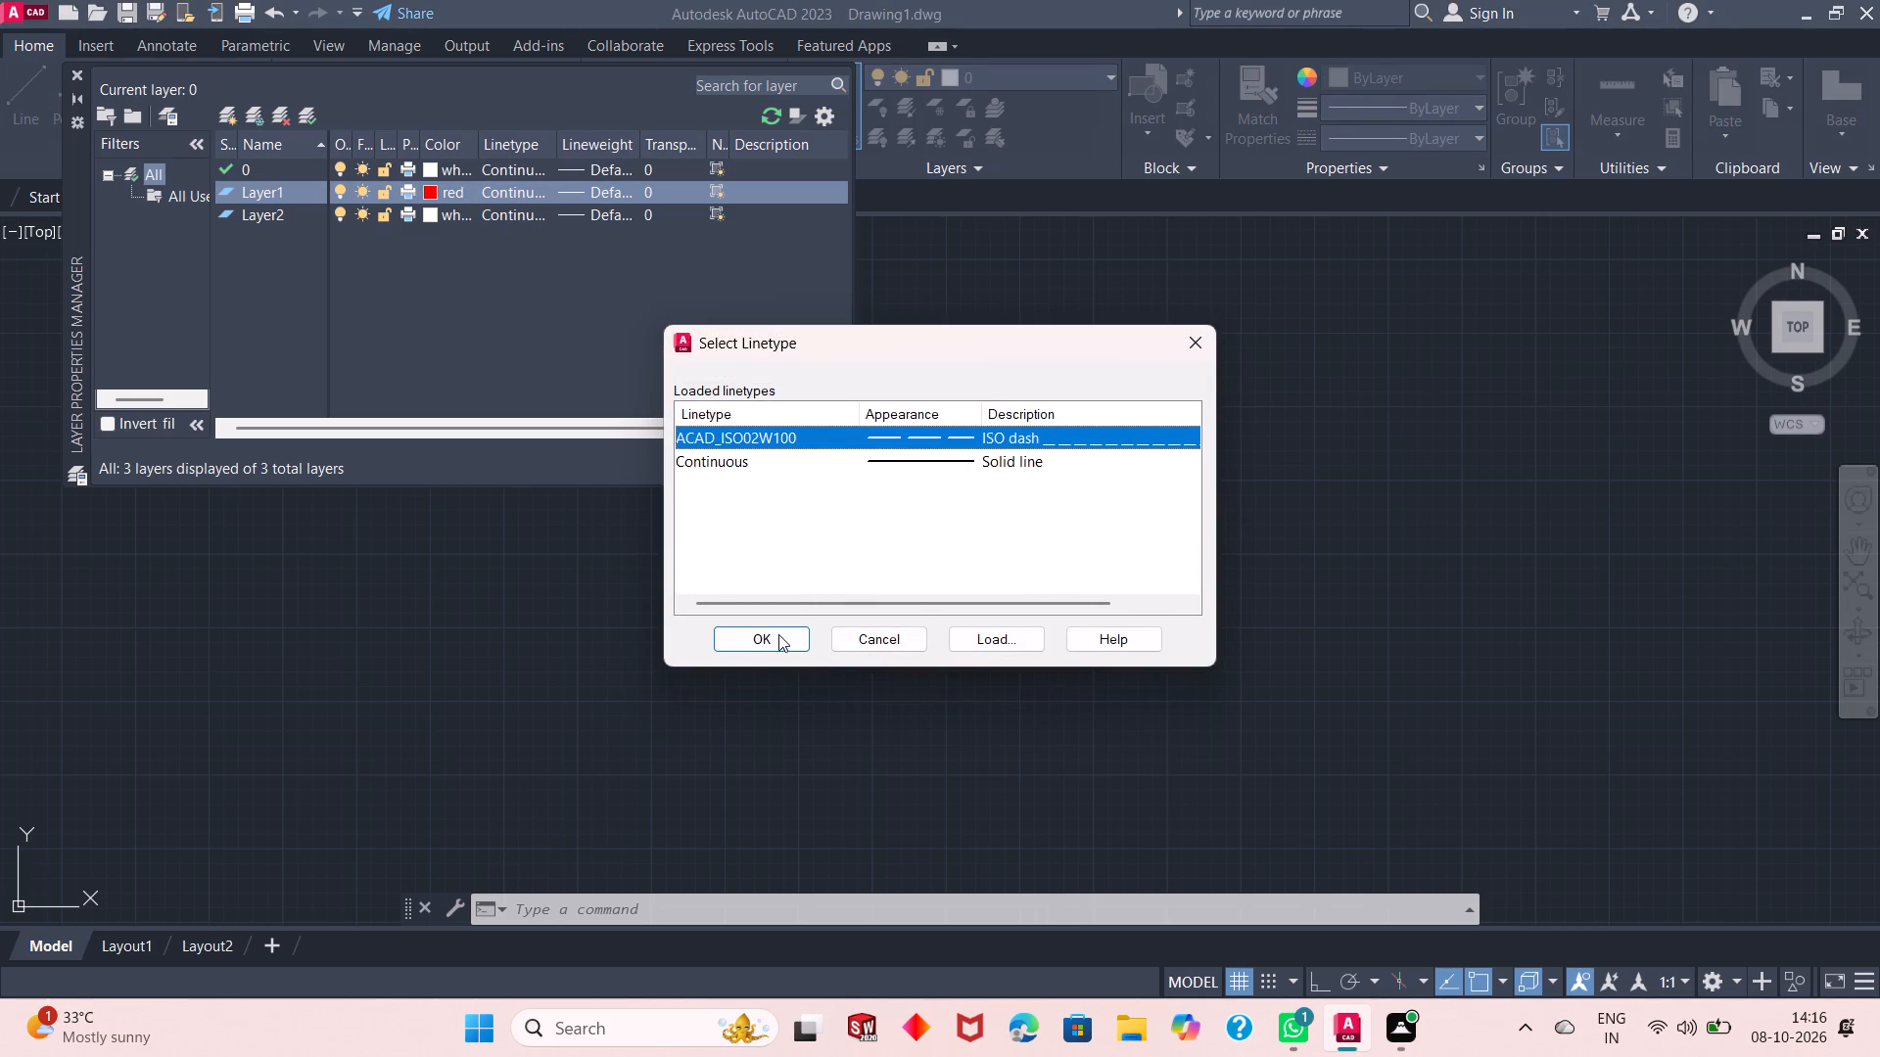
pyautogui.click(778, 637)
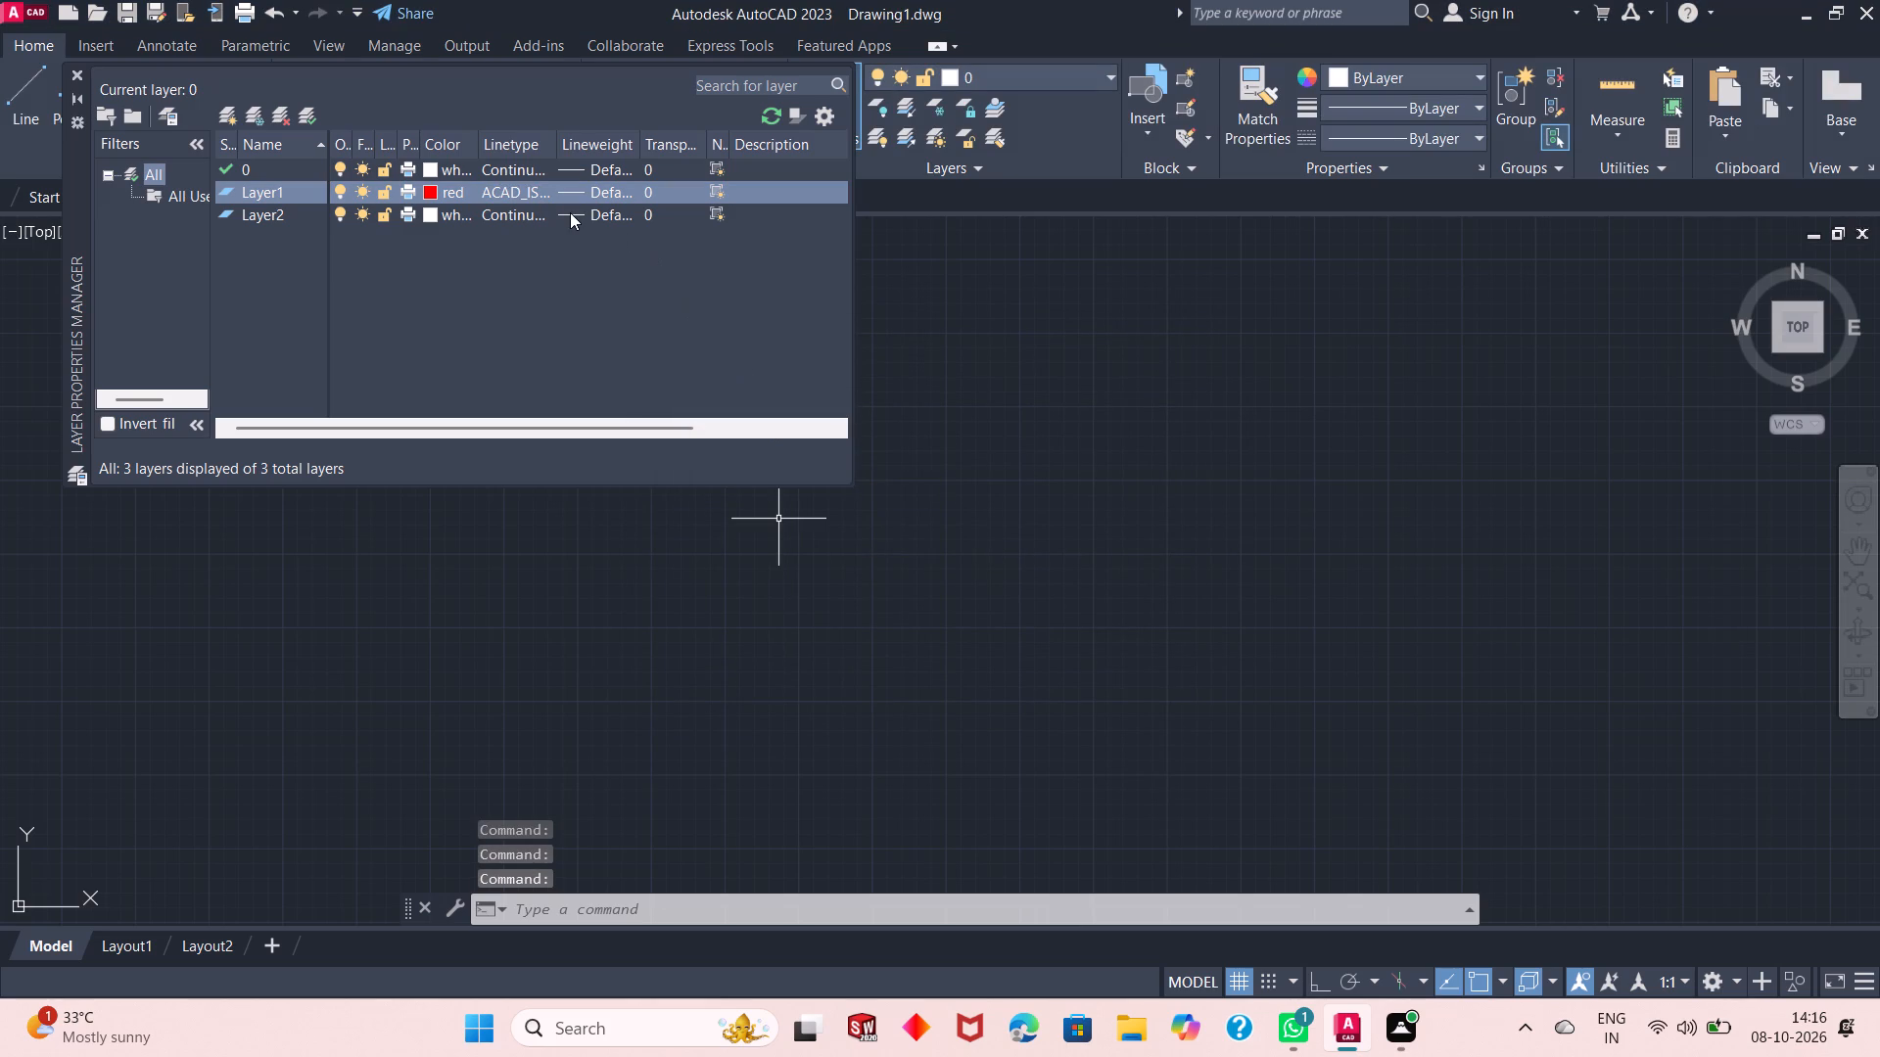
# Set Layer2's colour to index colour 120 and make Layer2 the current layer.
pyautogui.click(436, 214)
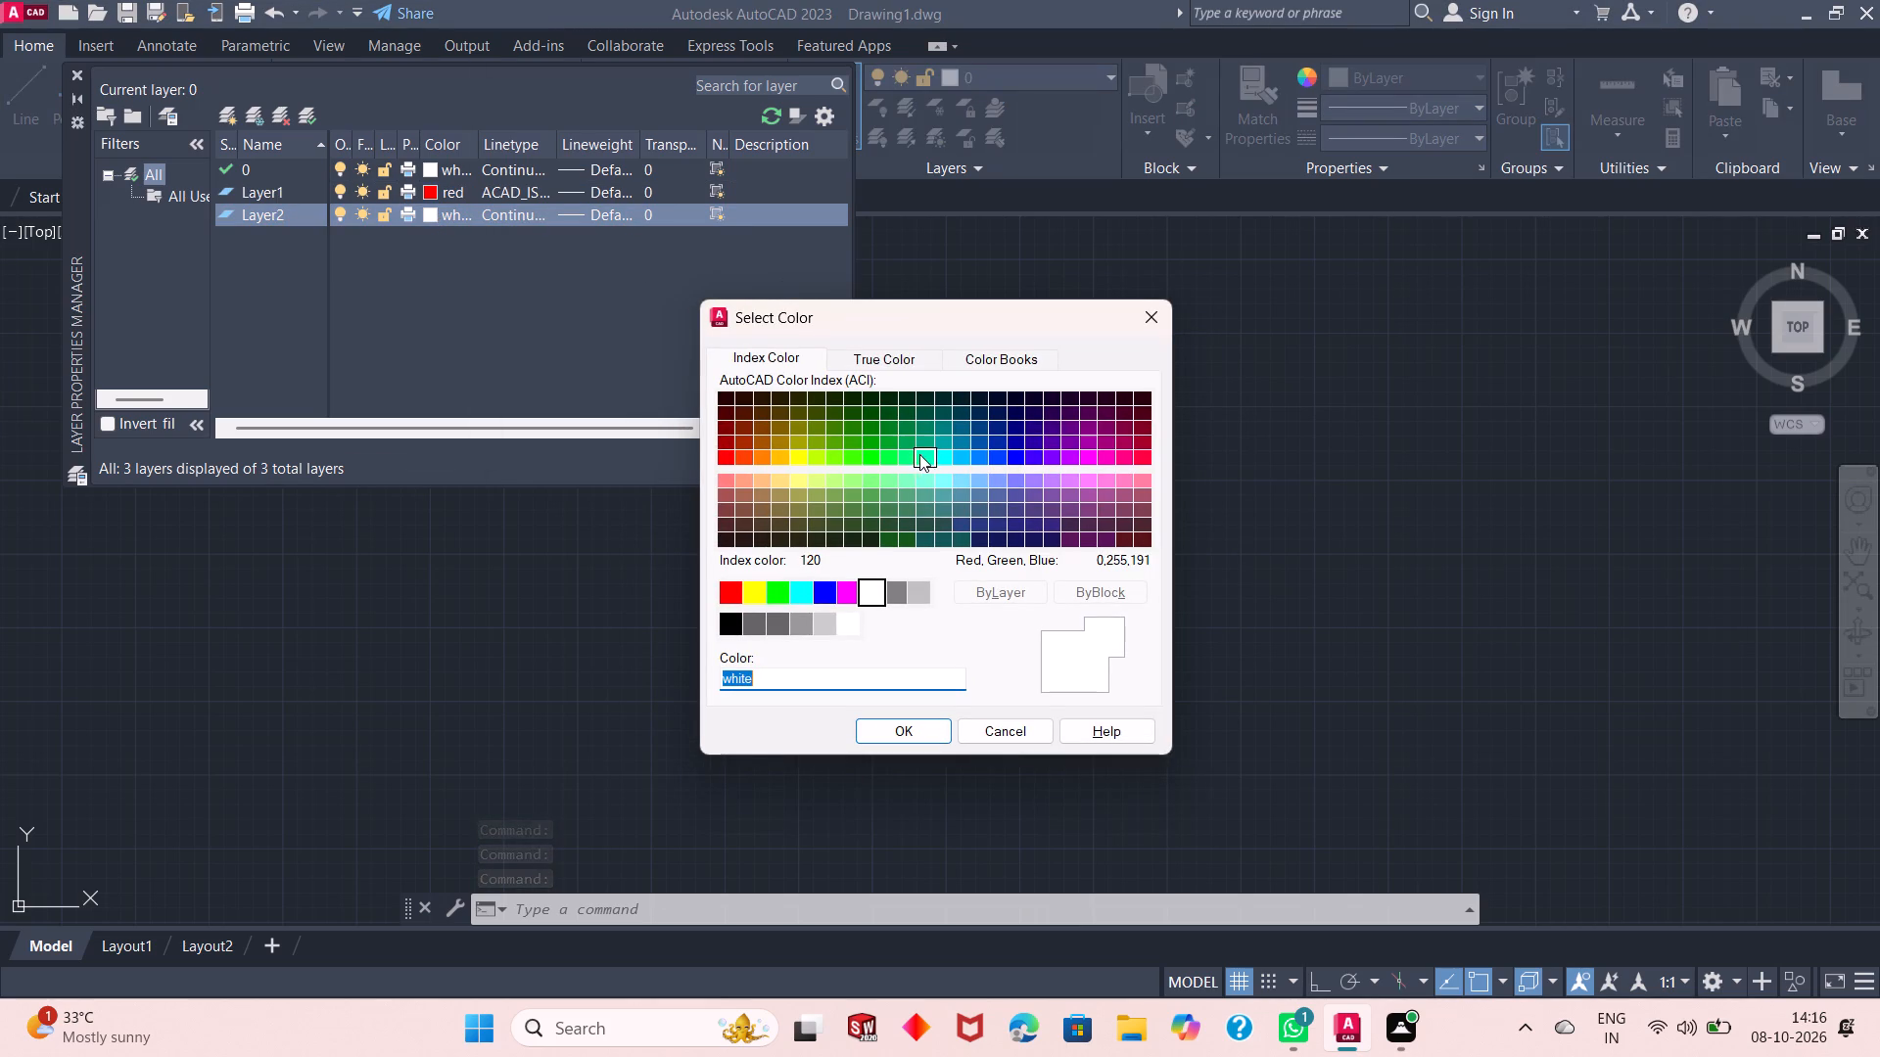
pyautogui.click(925, 458)
pyautogui.click(881, 732)
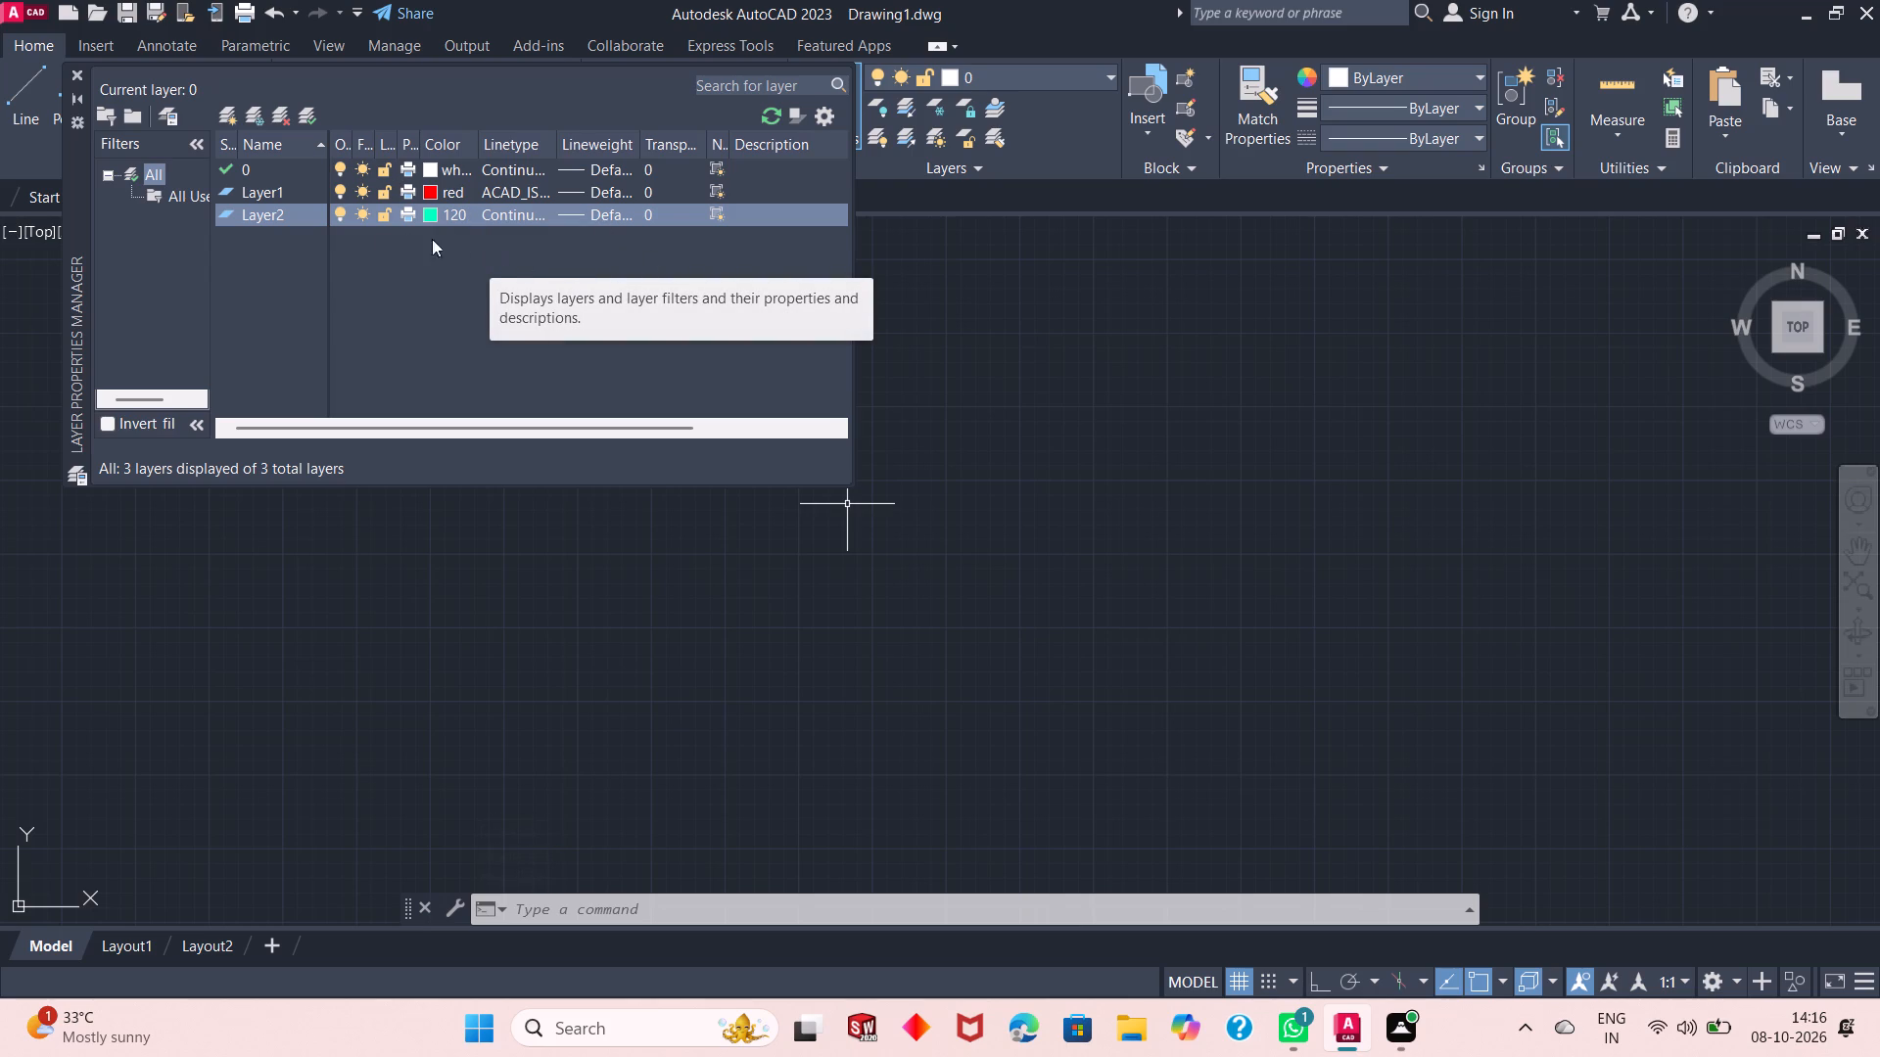
pyautogui.click(306, 120)
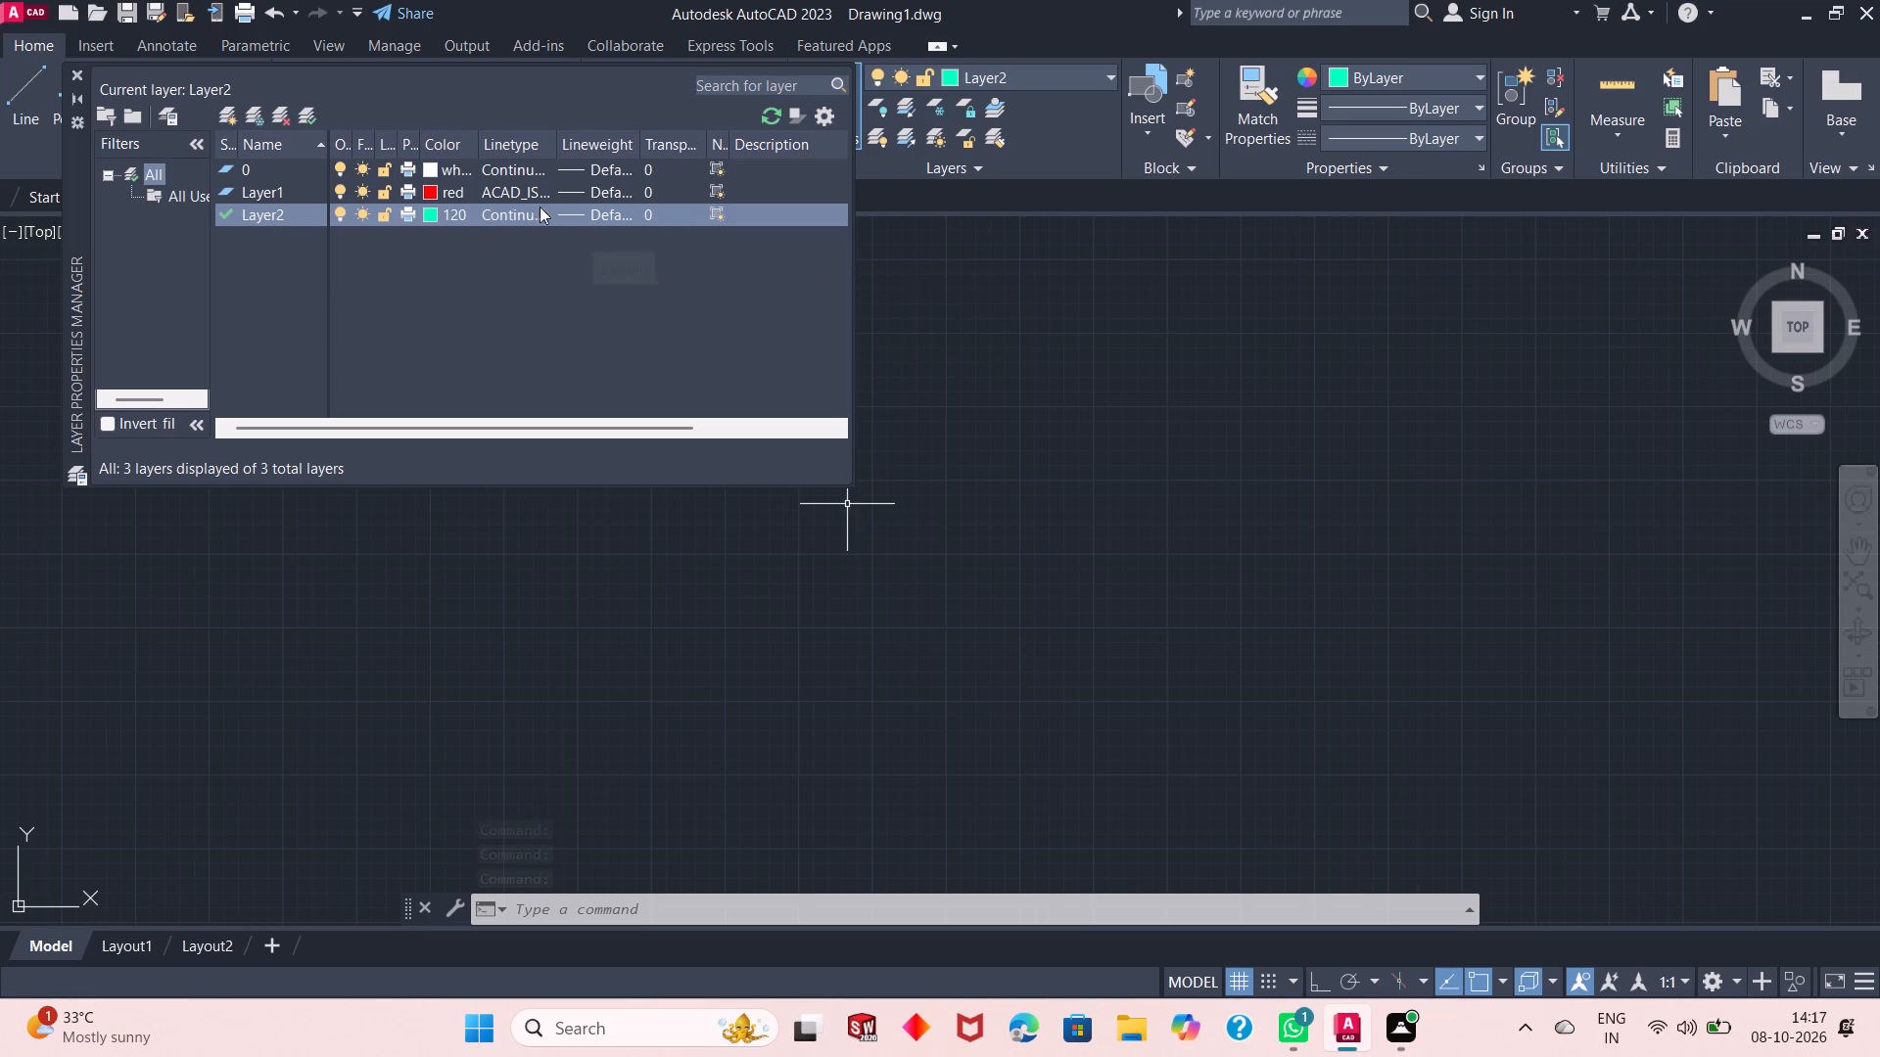
# Add a third new layer with colour white and the ISO dash linetype ACAD_ISO02W100.
pyautogui.click(237, 113)
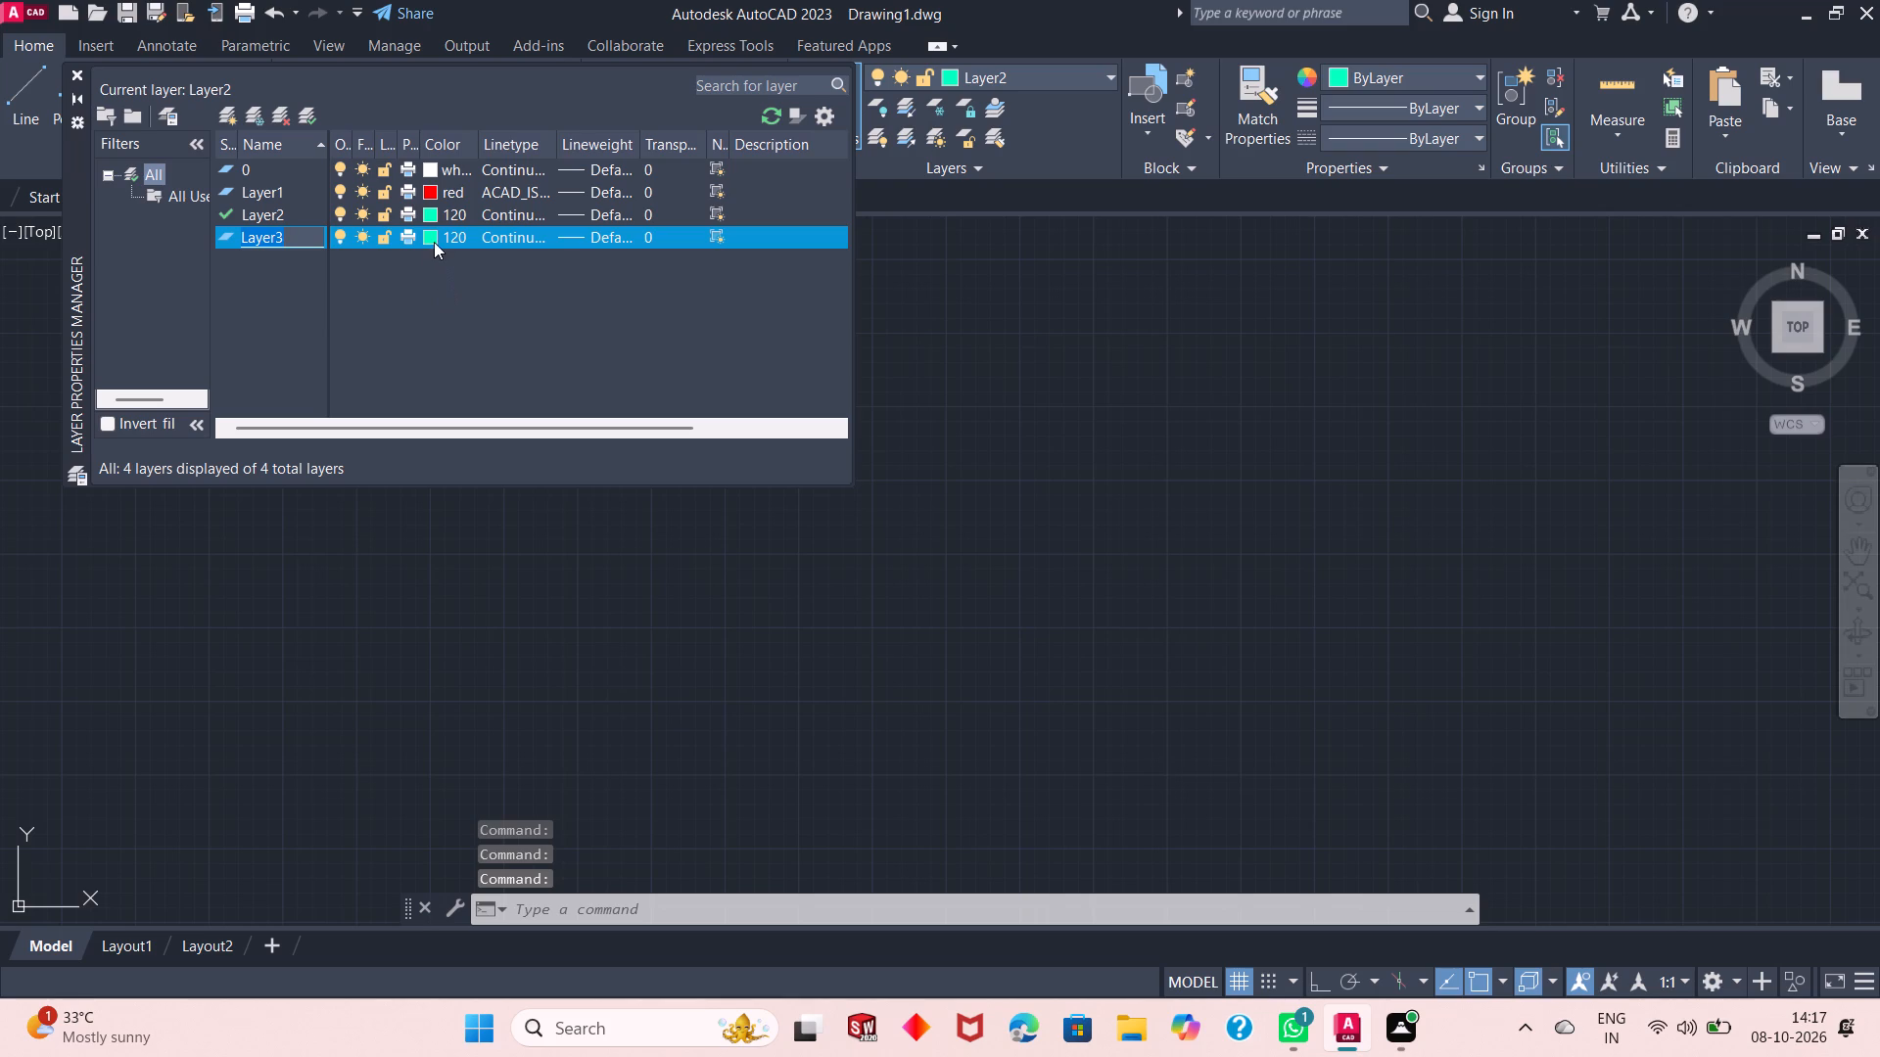
pyautogui.click(434, 238)
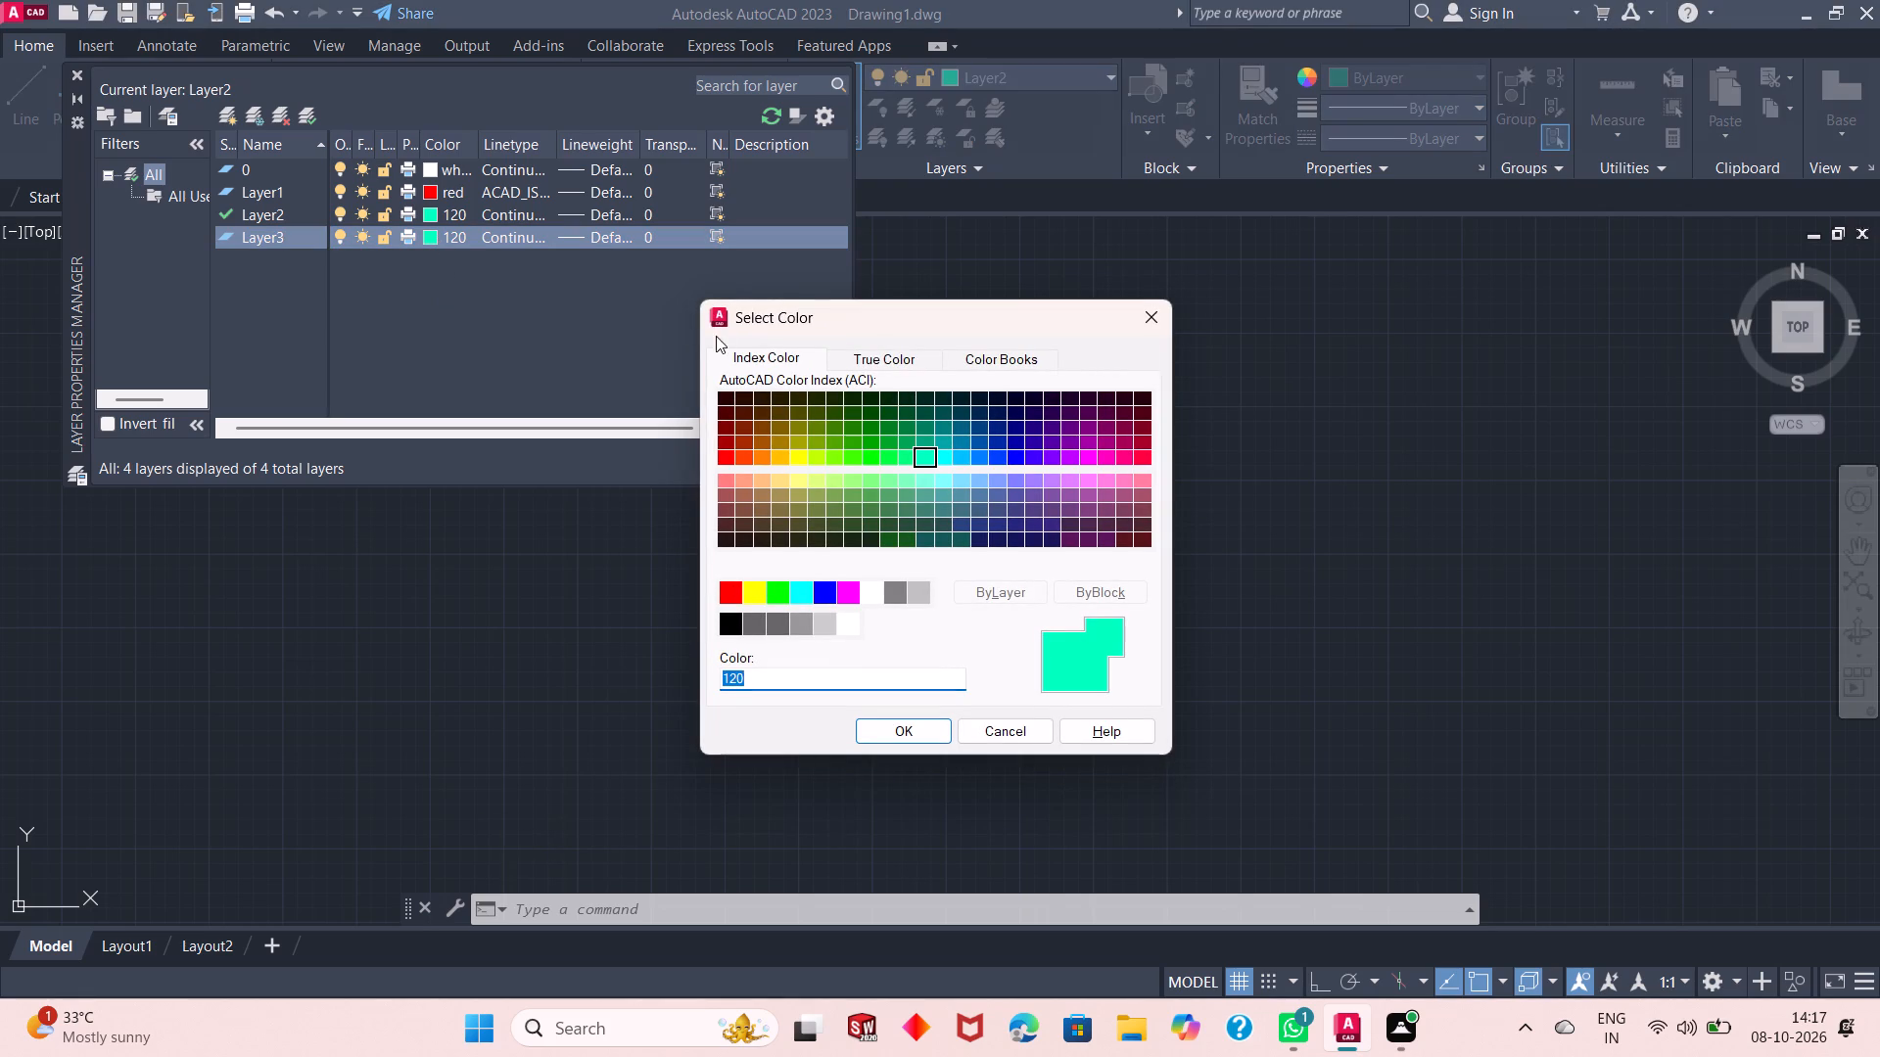
pyautogui.click(858, 631)
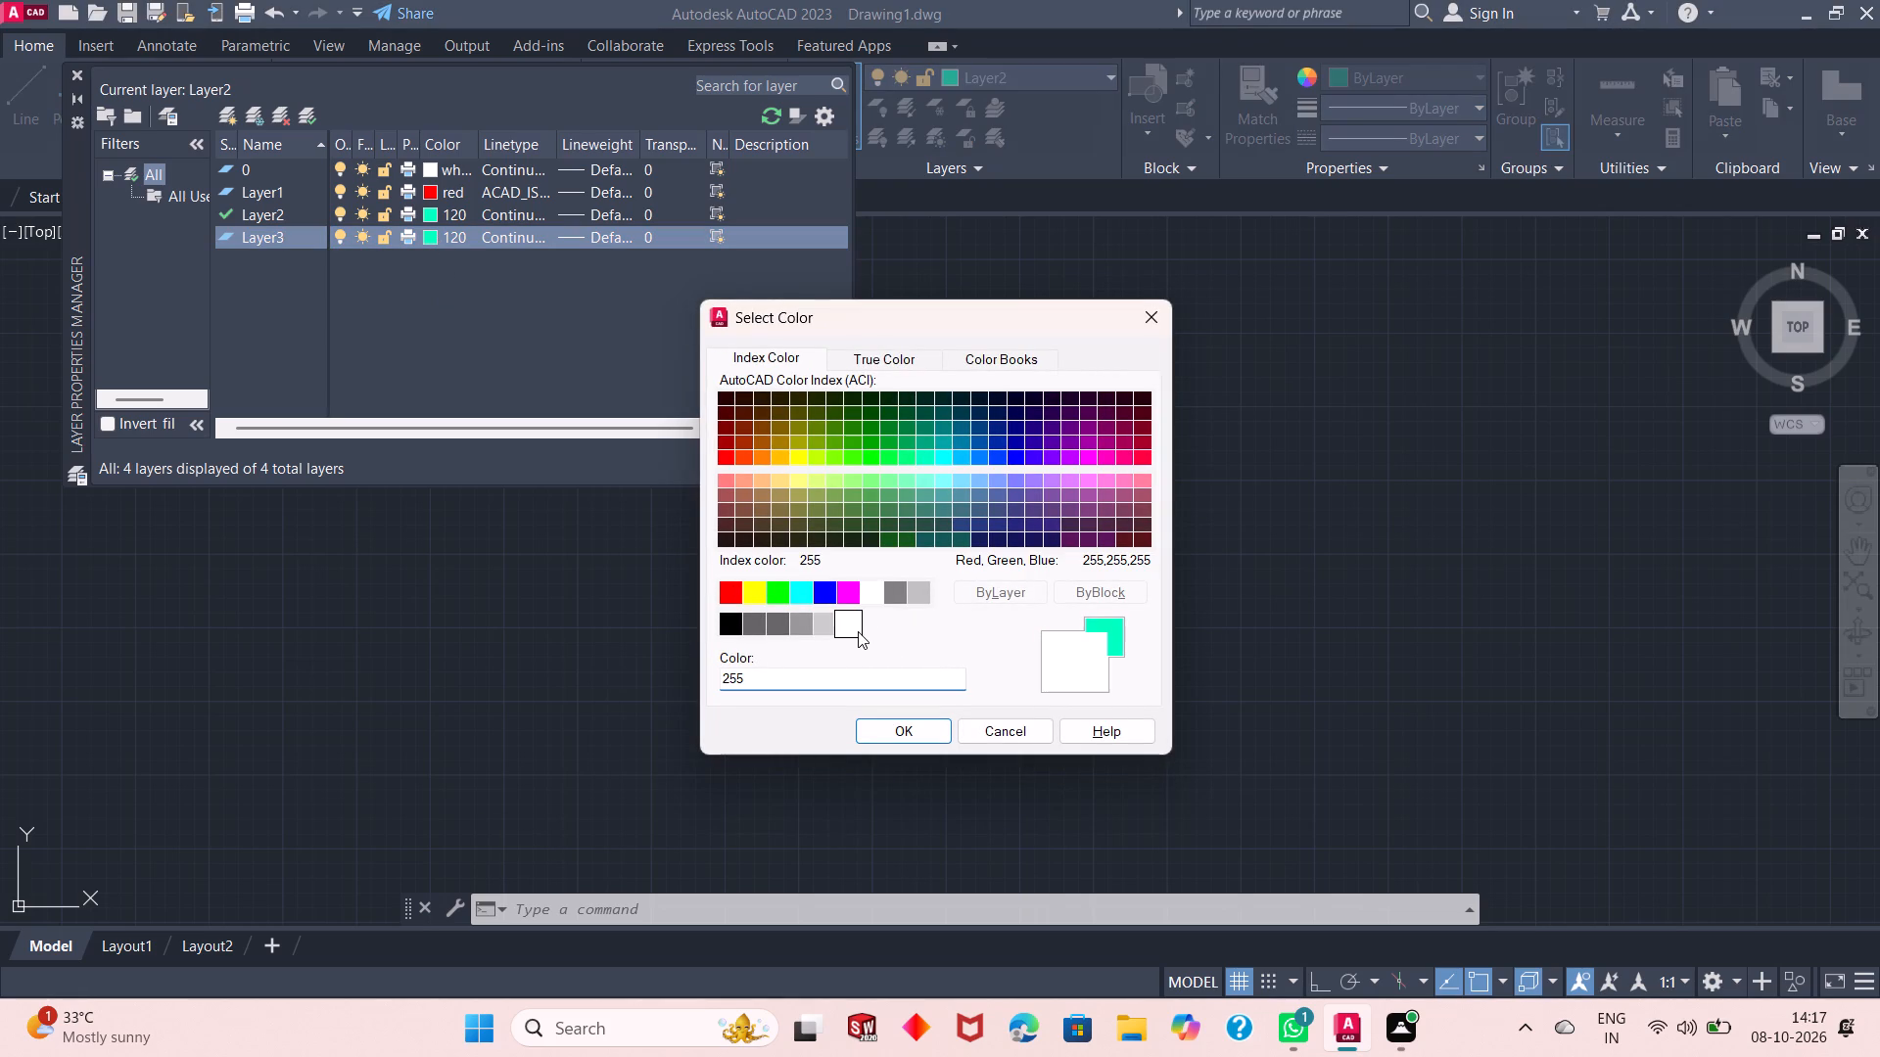
pyautogui.click(871, 587)
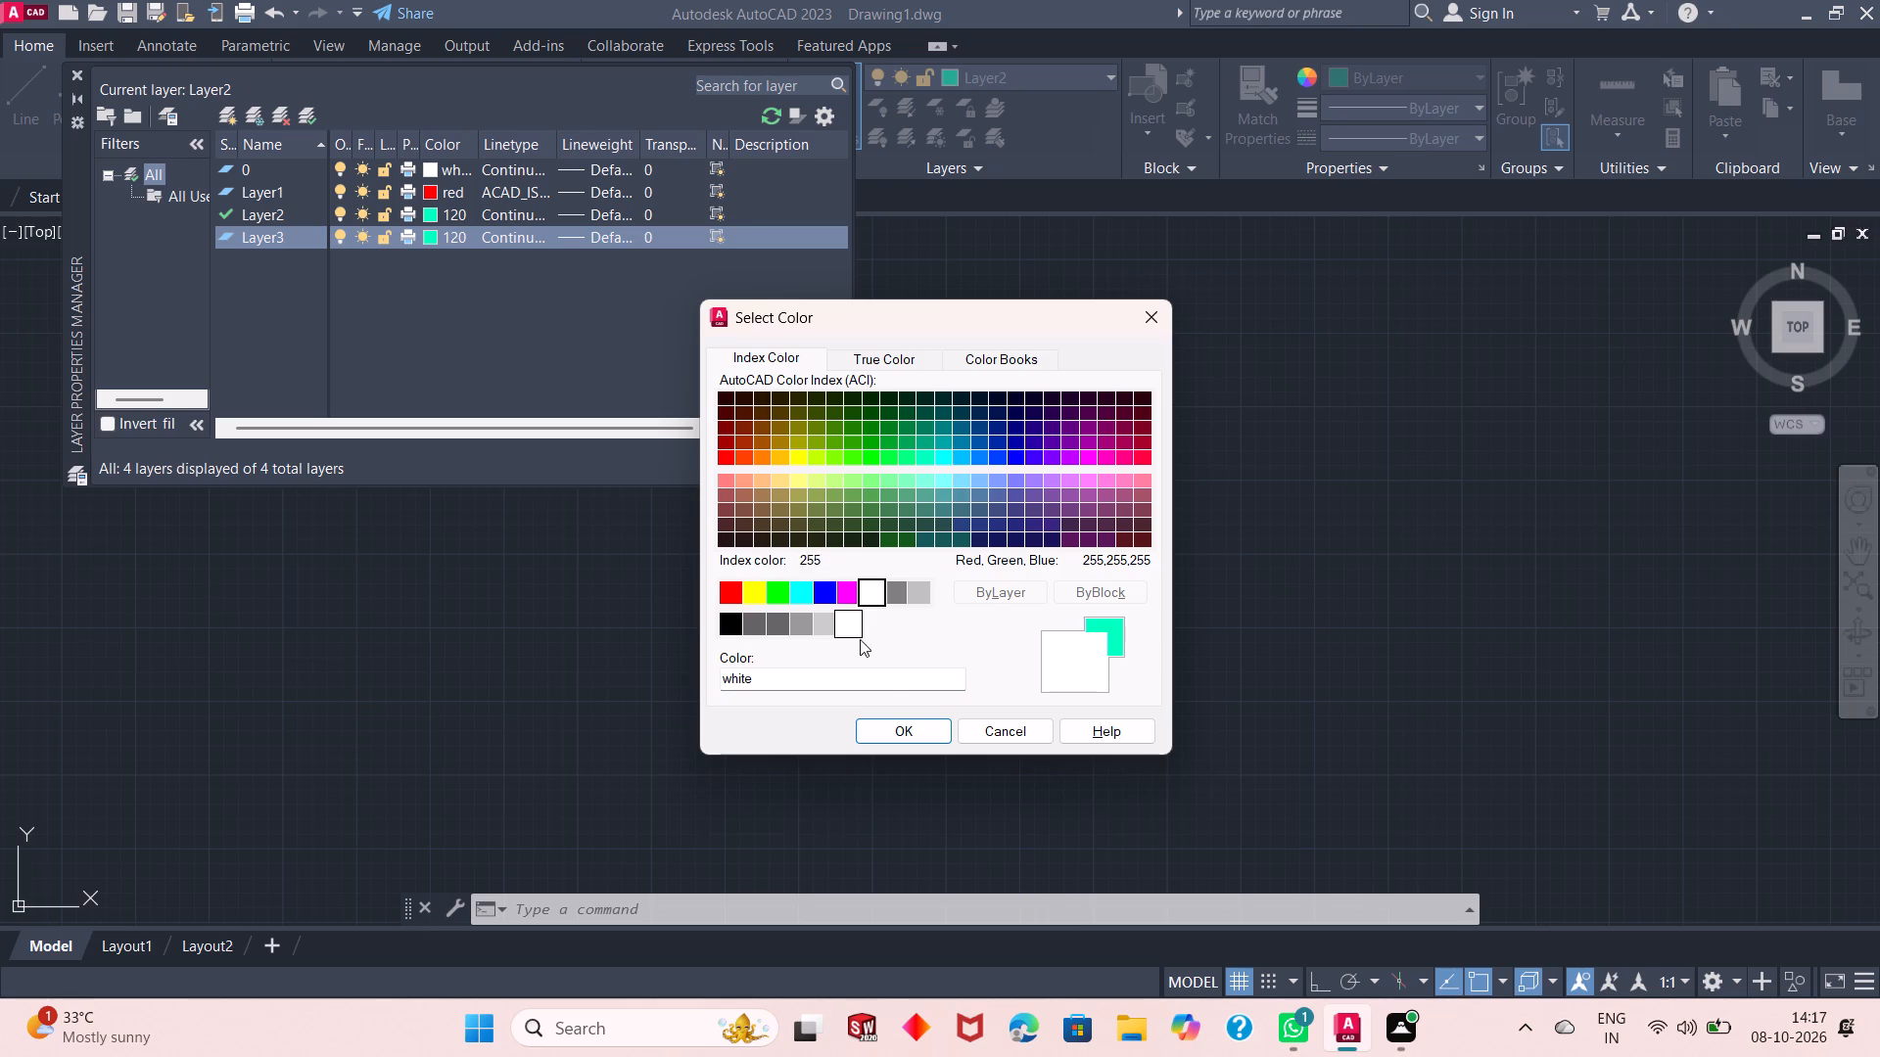
pyautogui.click(905, 728)
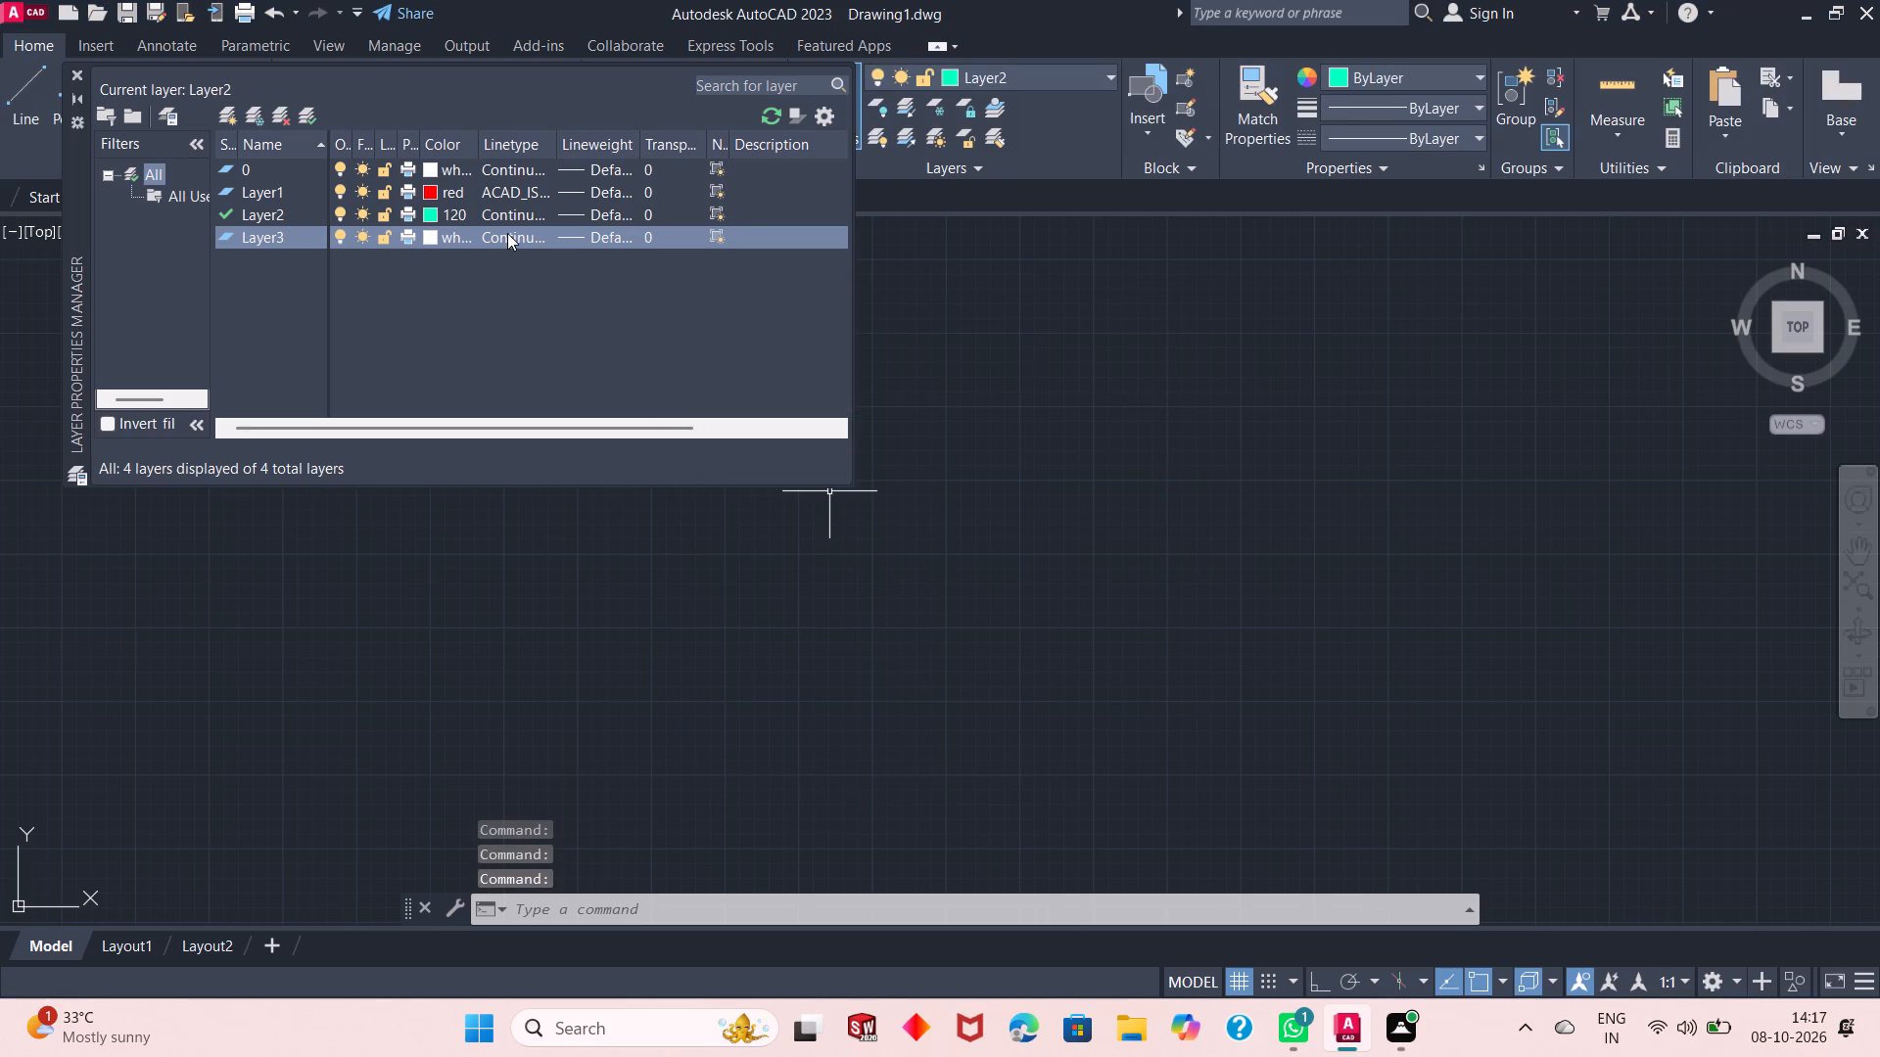
pyautogui.click(507, 233)
pyautogui.click(895, 447)
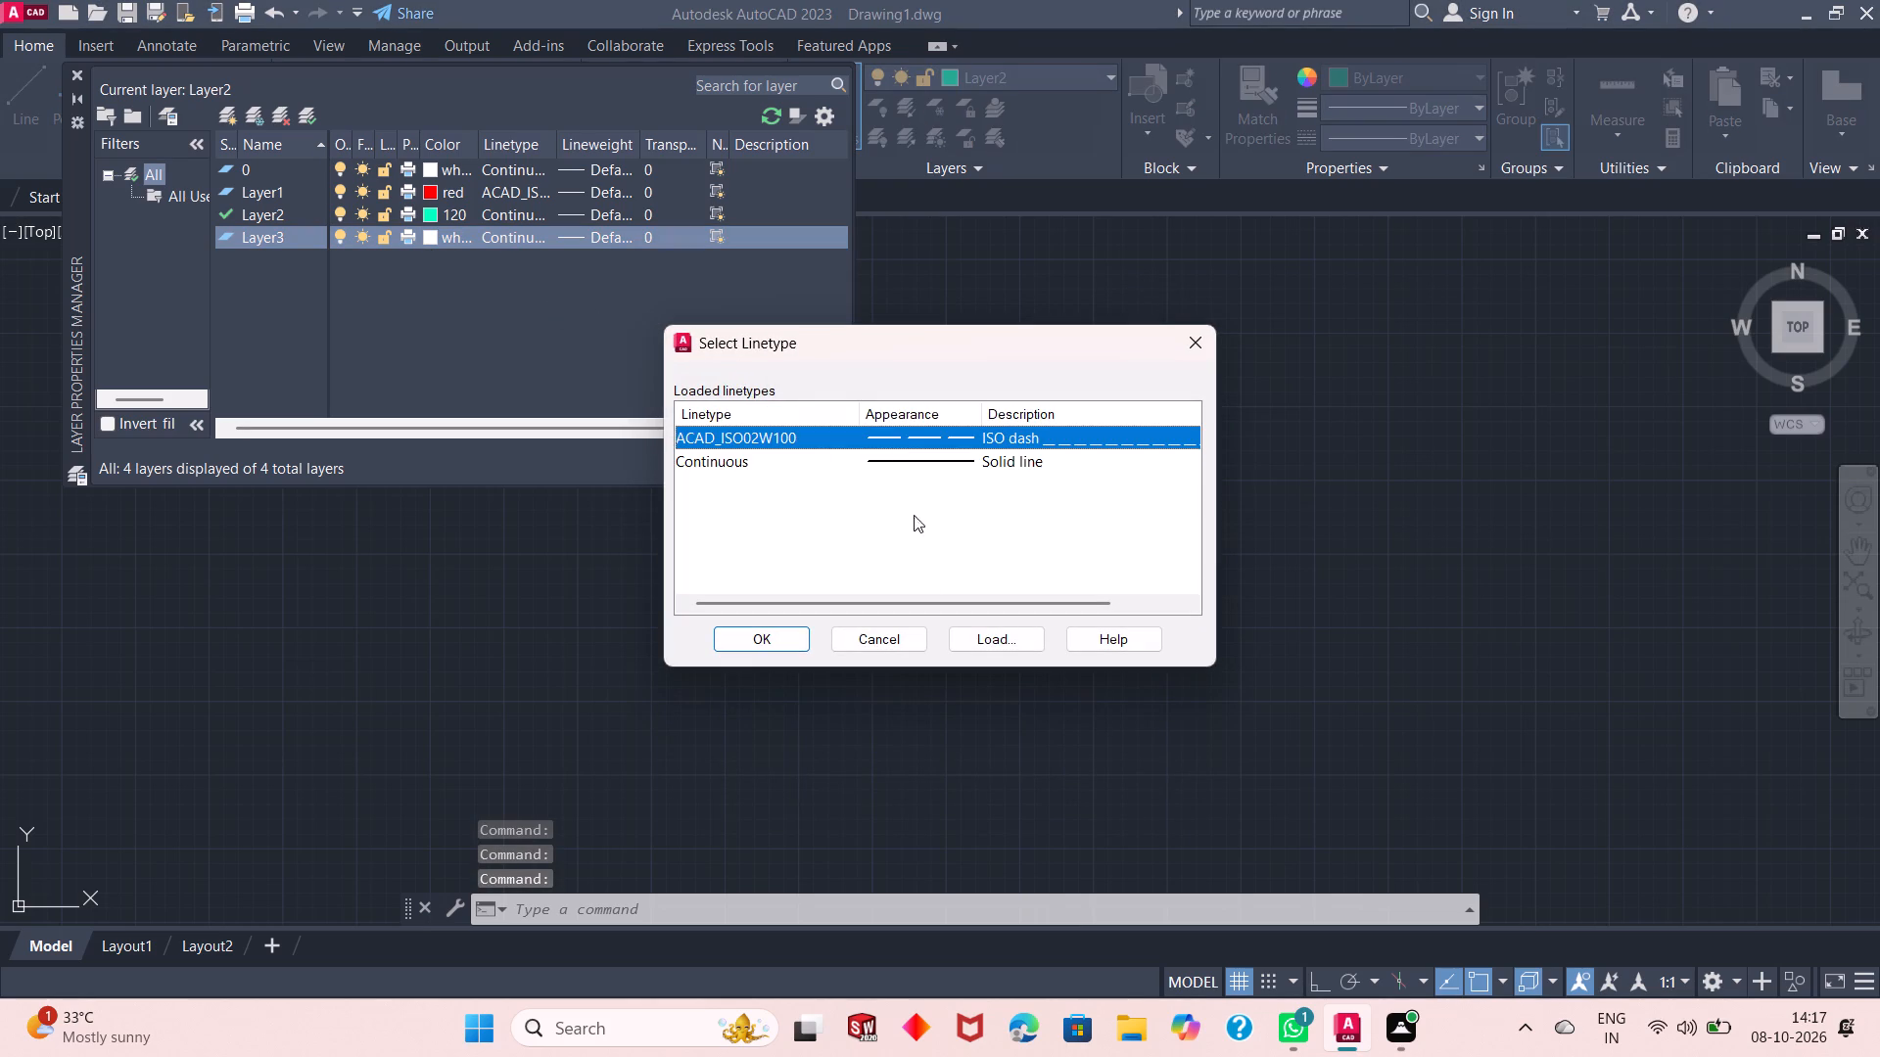
pyautogui.click(783, 641)
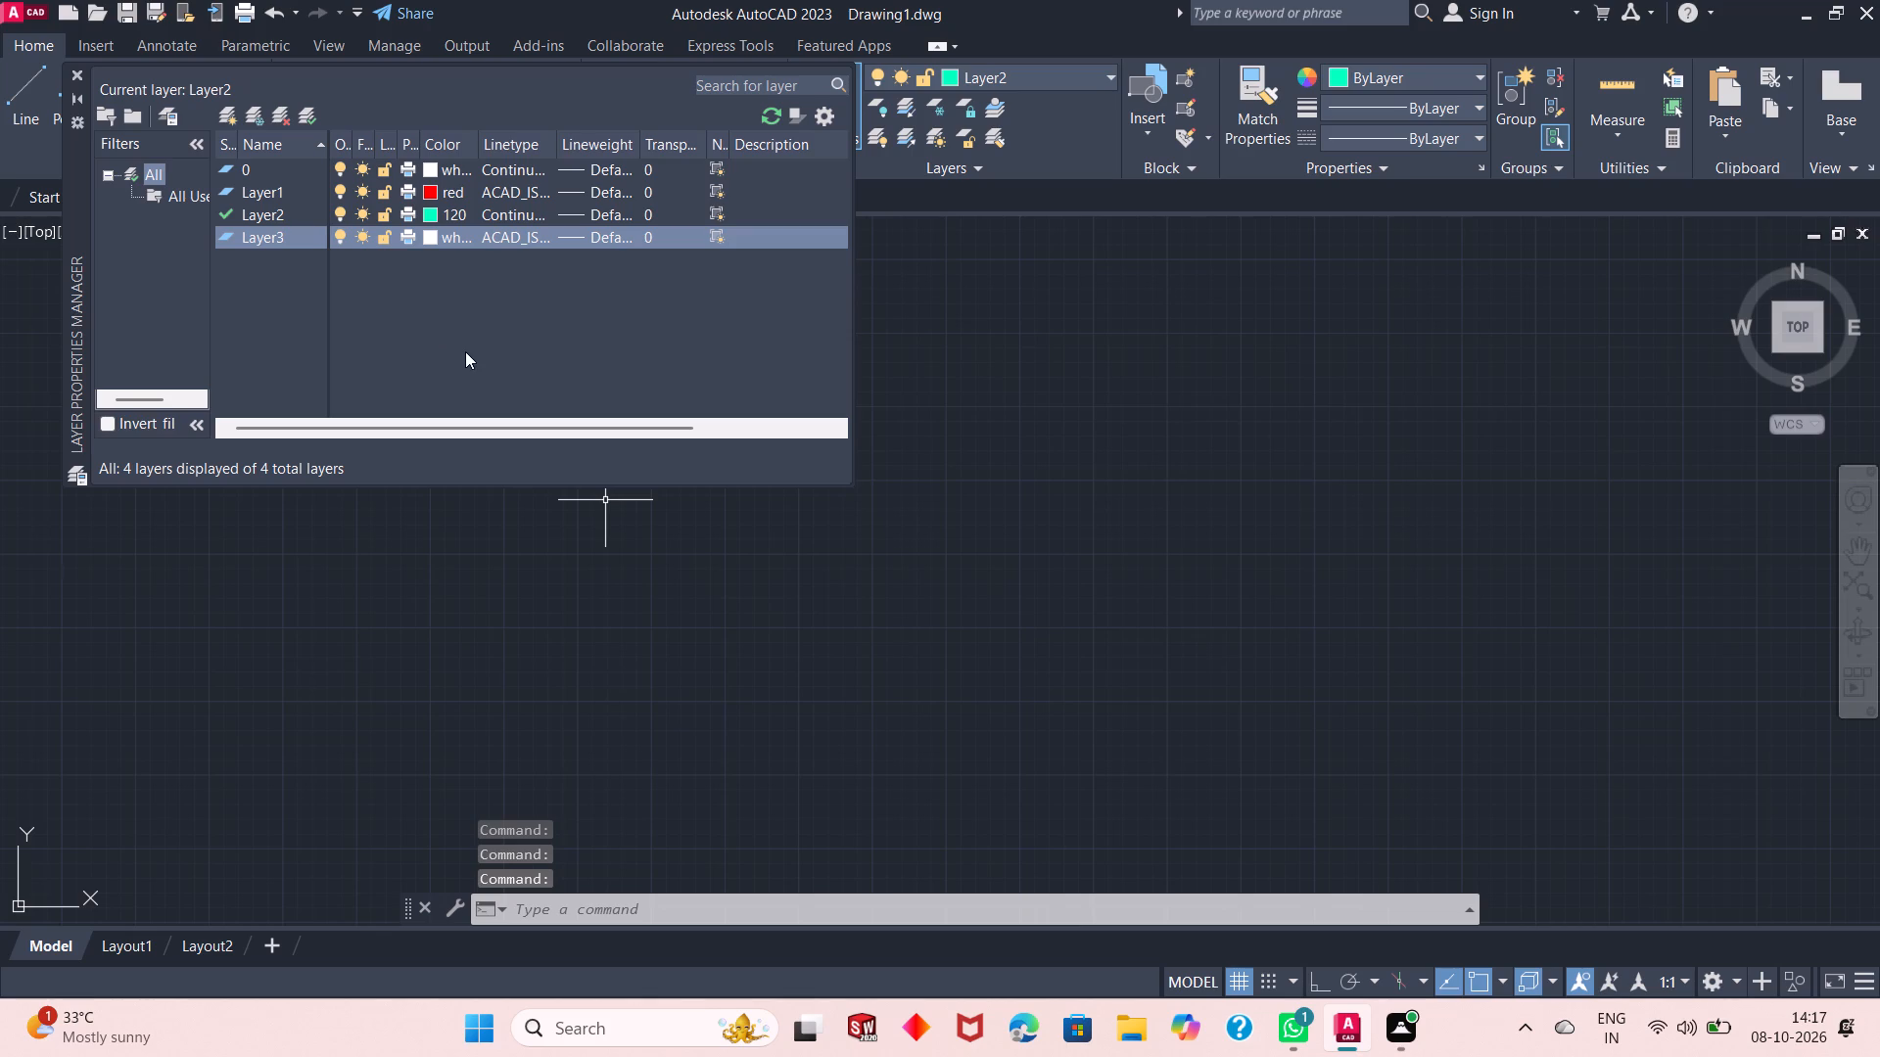
# Make Layer3 the current layer and close the Layer Properties Manager.
pyautogui.click(310, 115)
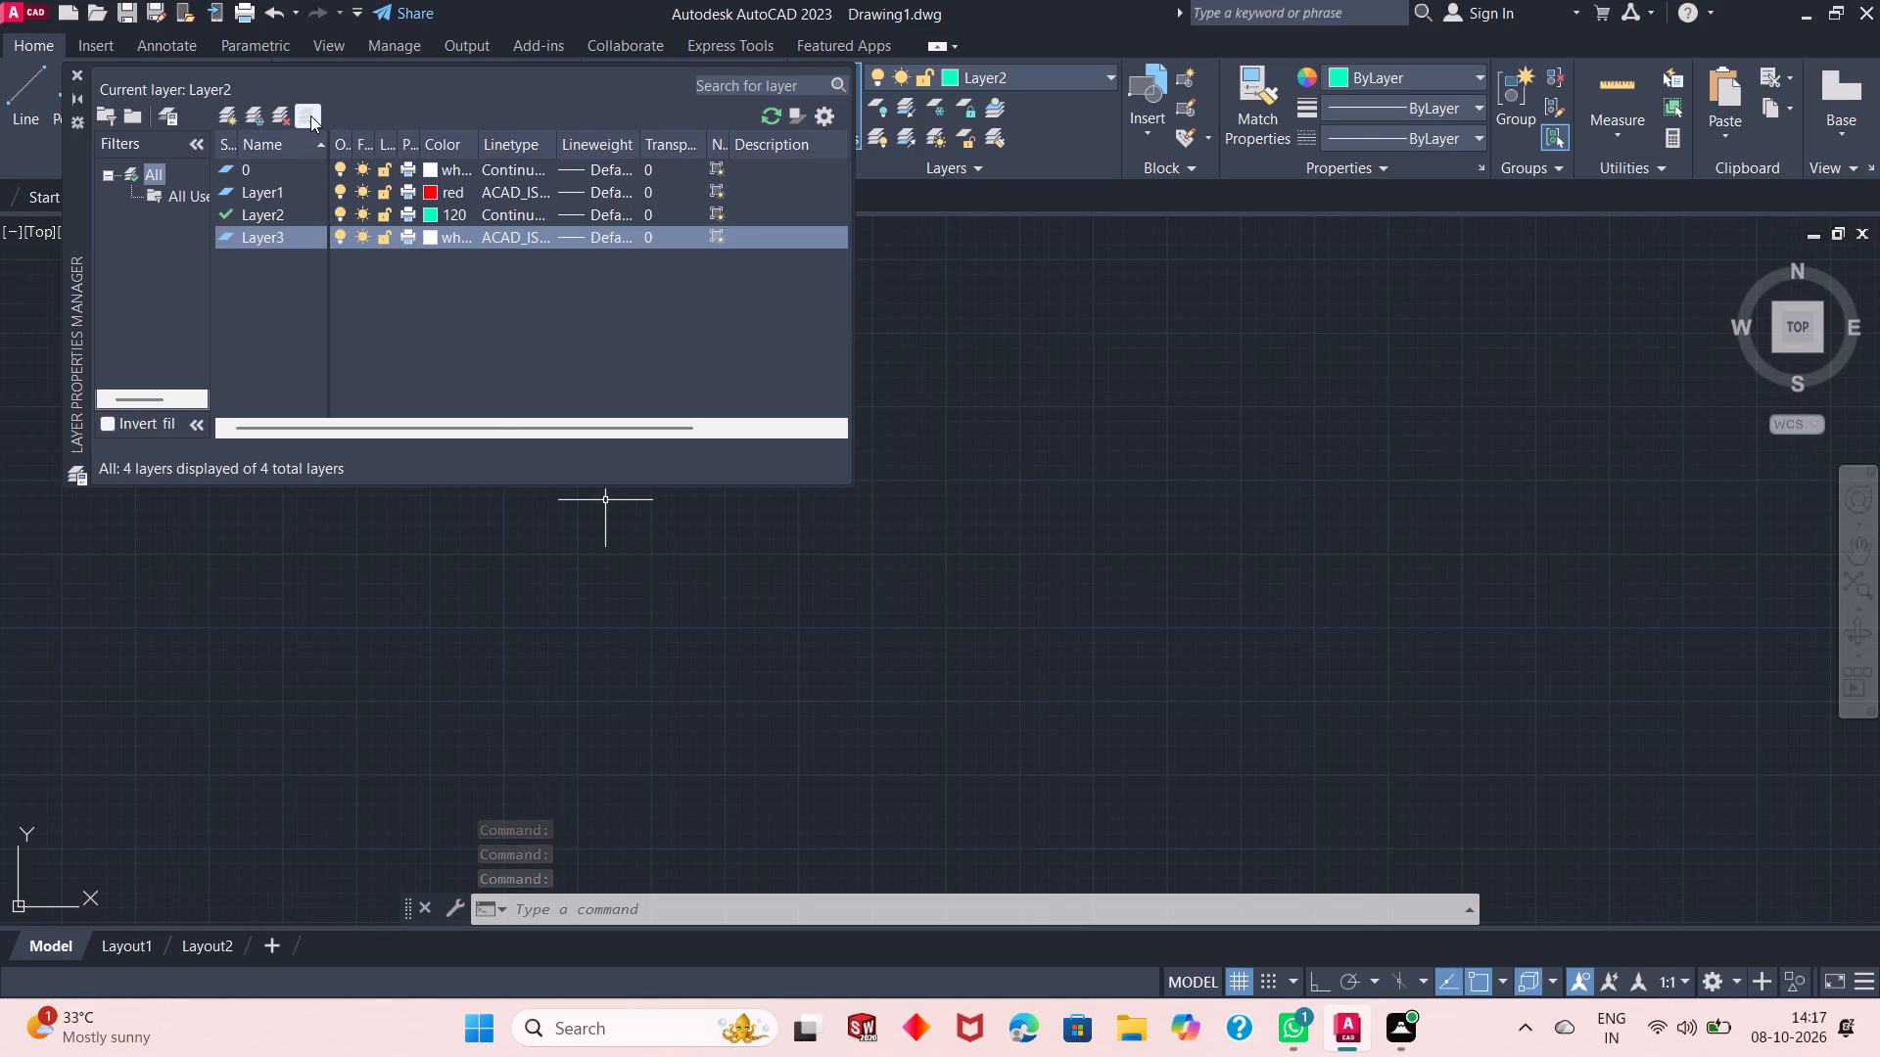
pyautogui.click(74, 71)
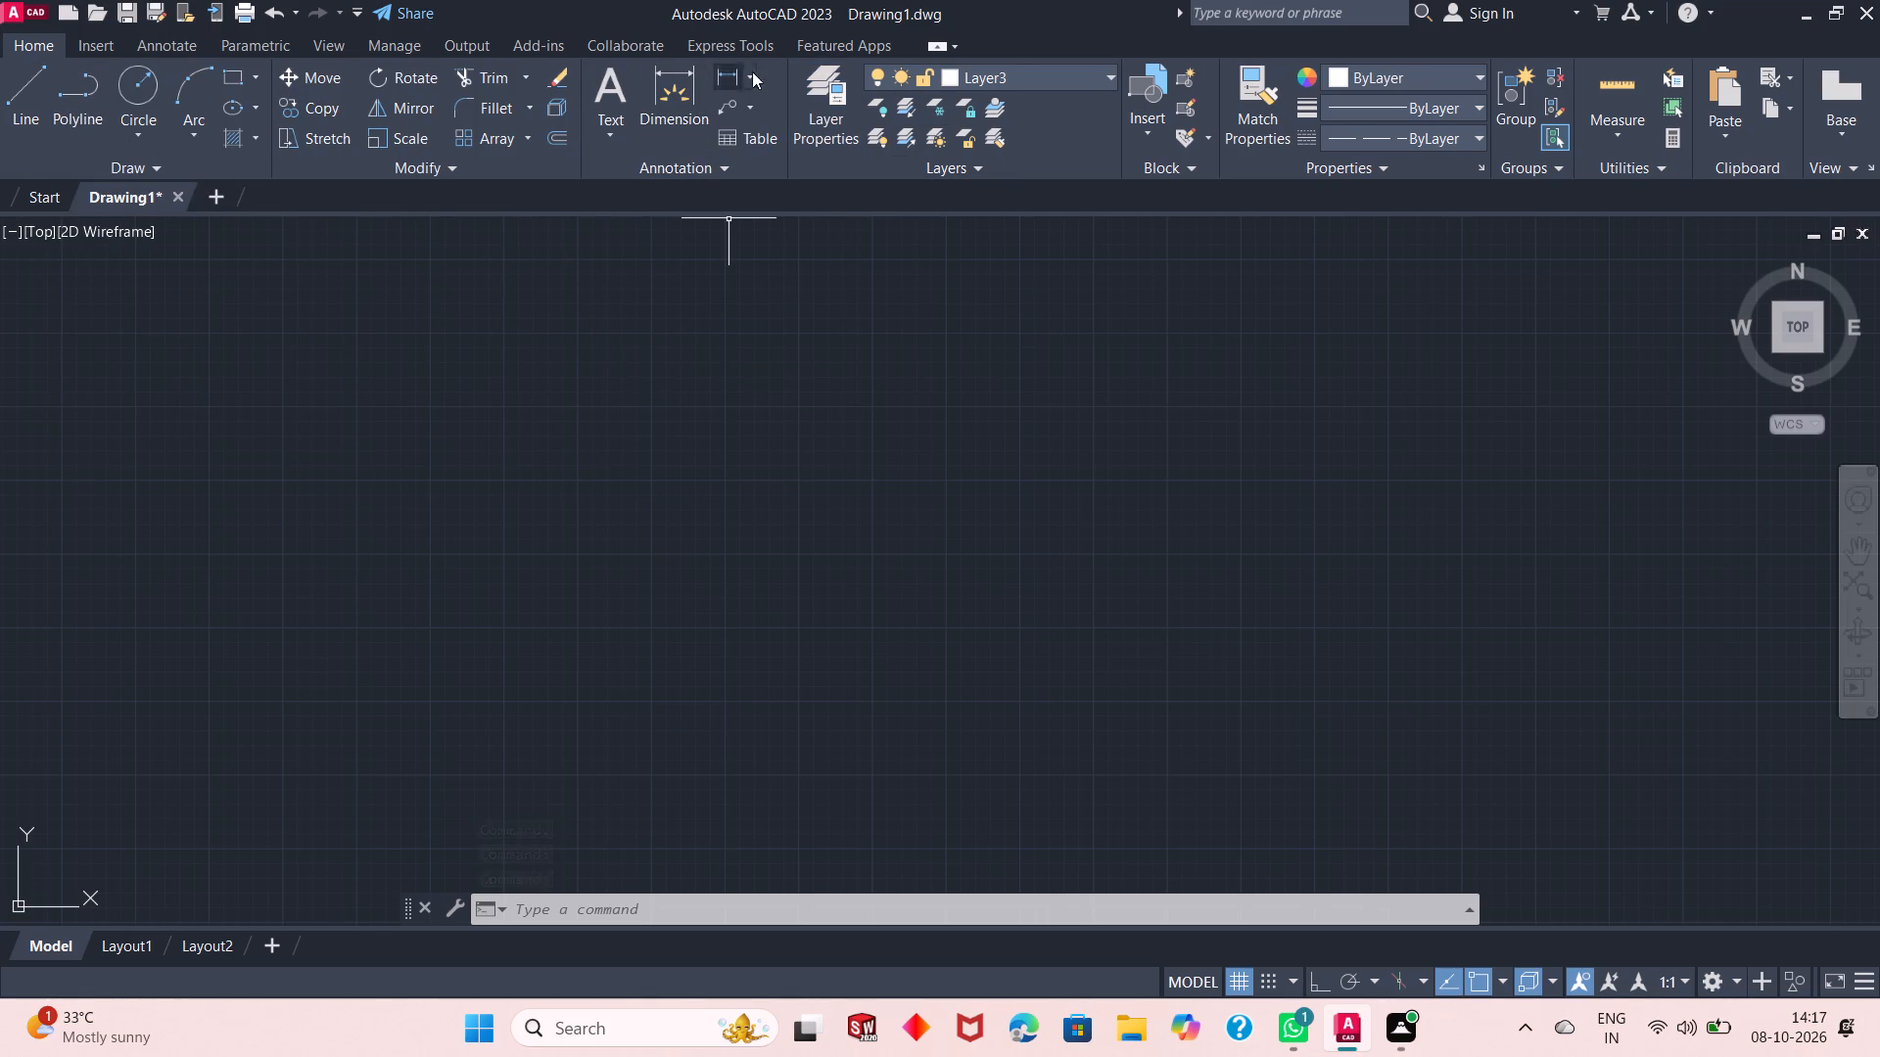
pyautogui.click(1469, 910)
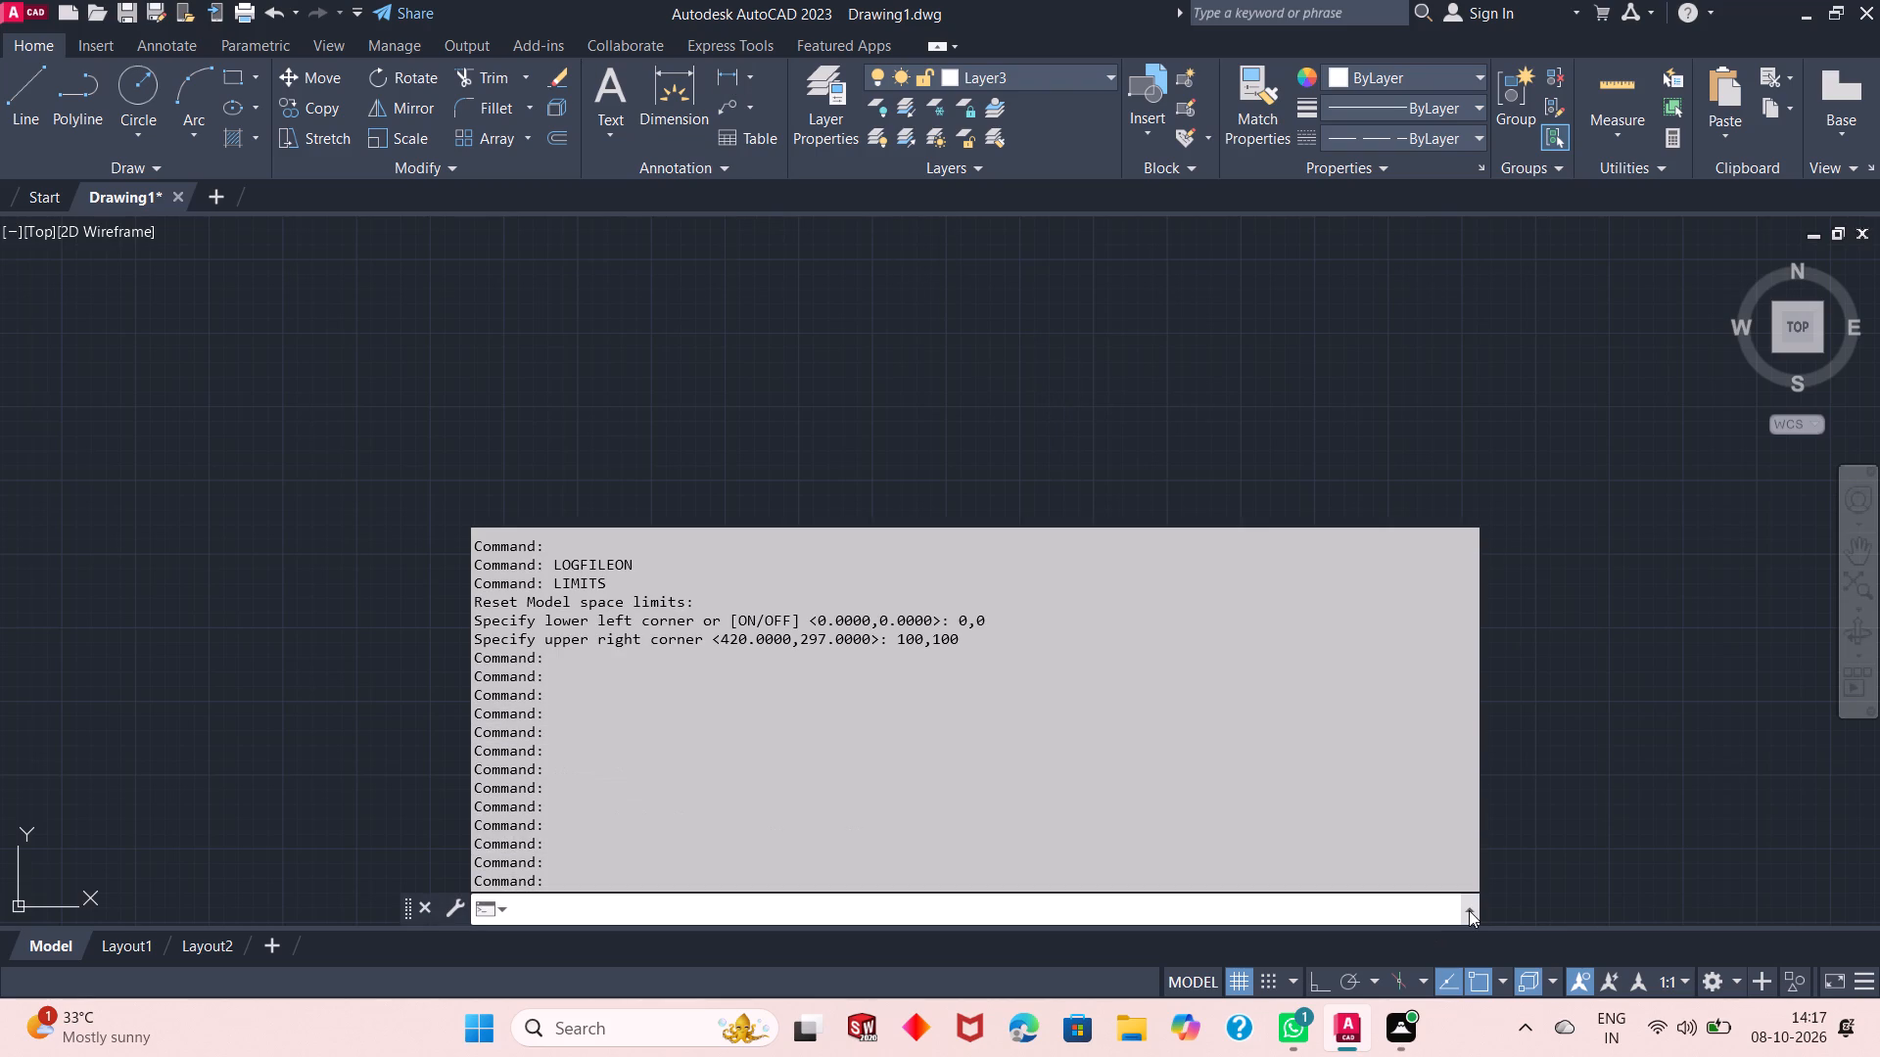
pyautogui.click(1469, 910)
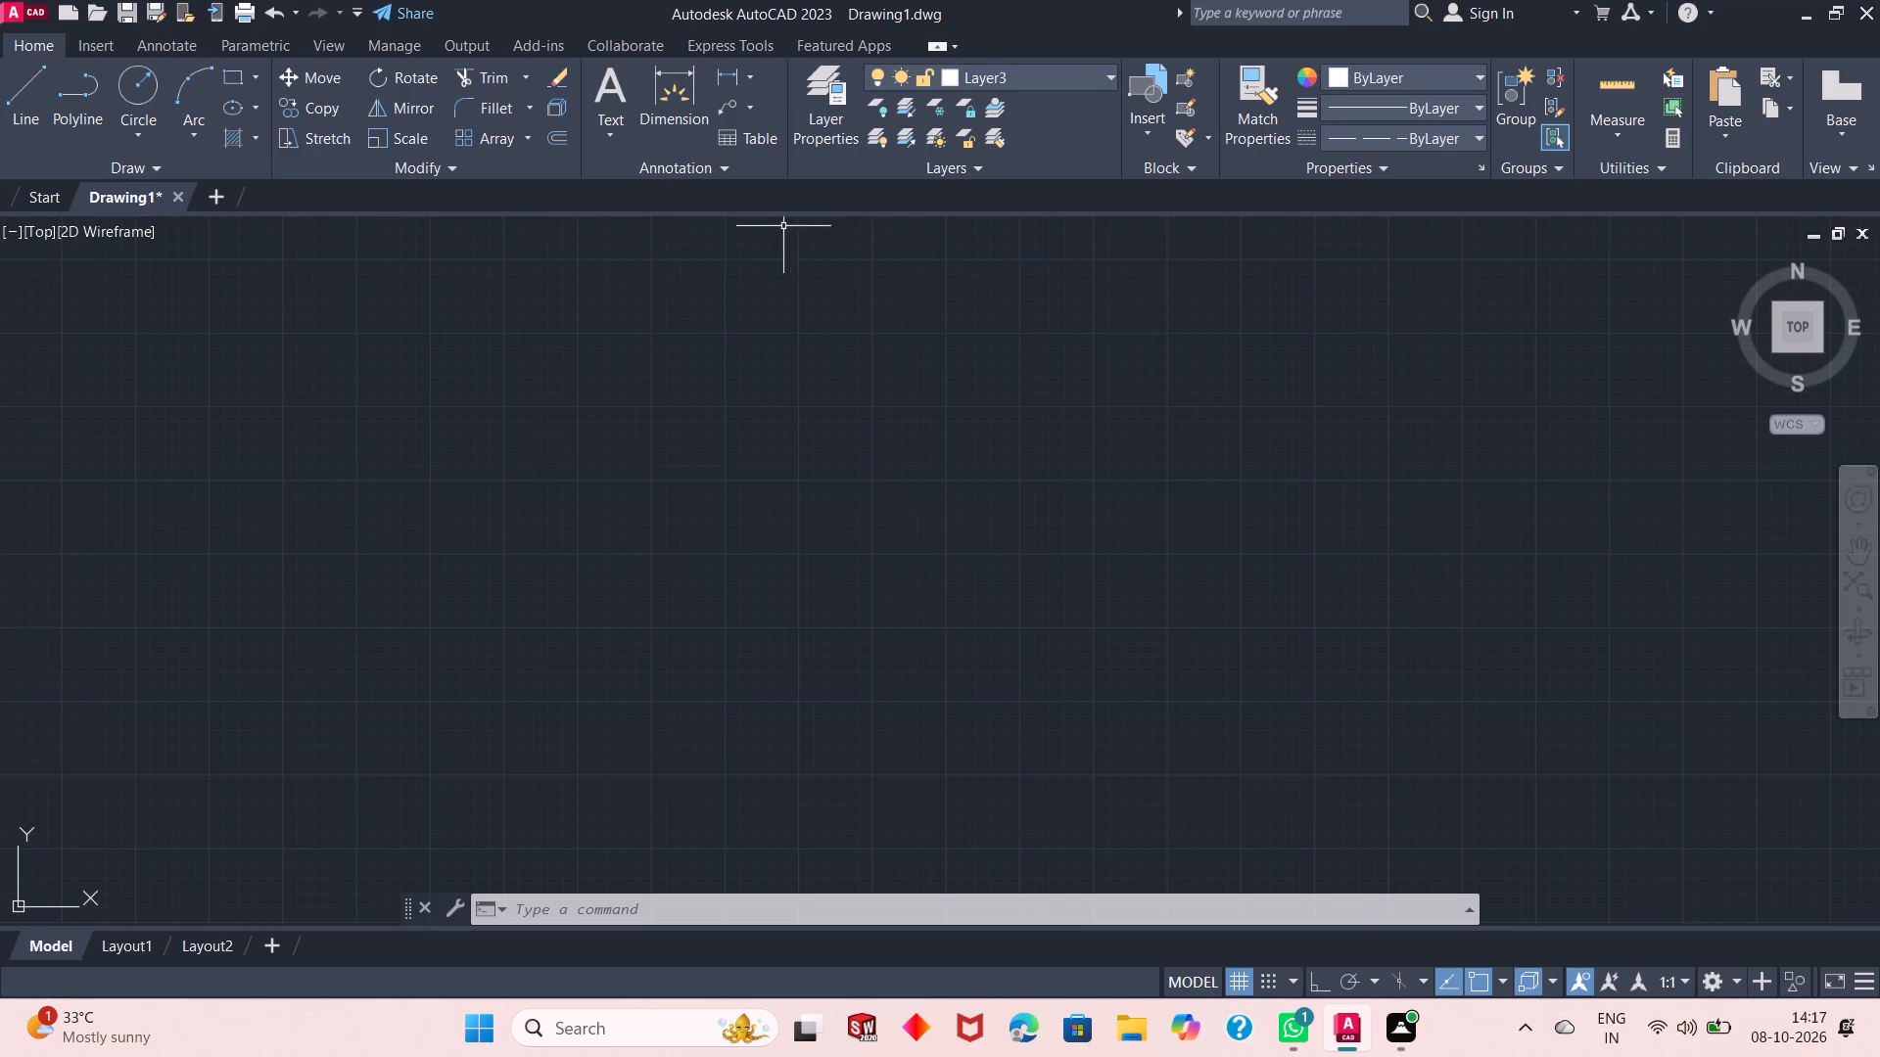
# Make layer 0 current and draw a circle of radius 60 near the middle of the drawing area.
pyautogui.scroll(1, 911, 528)
pyautogui.click(1059, 82)
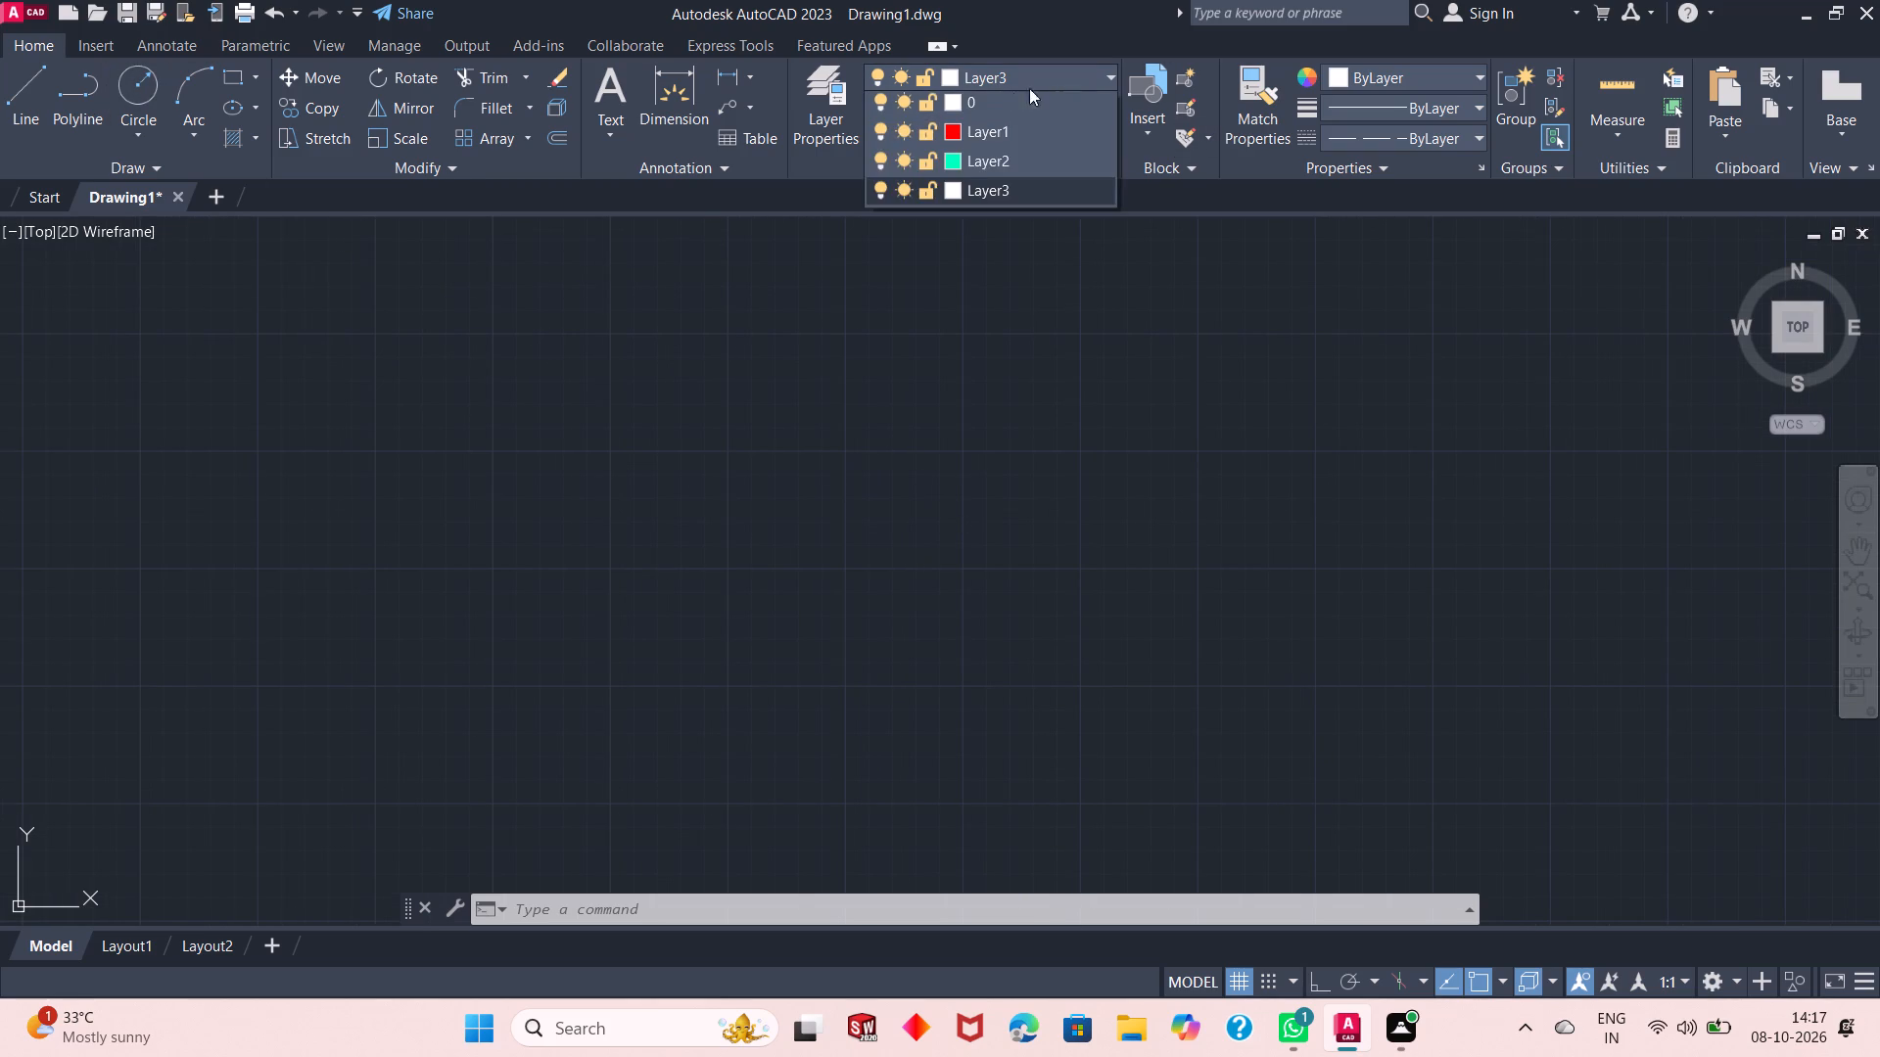
pyautogui.click(1011, 96)
pyautogui.click(135, 85)
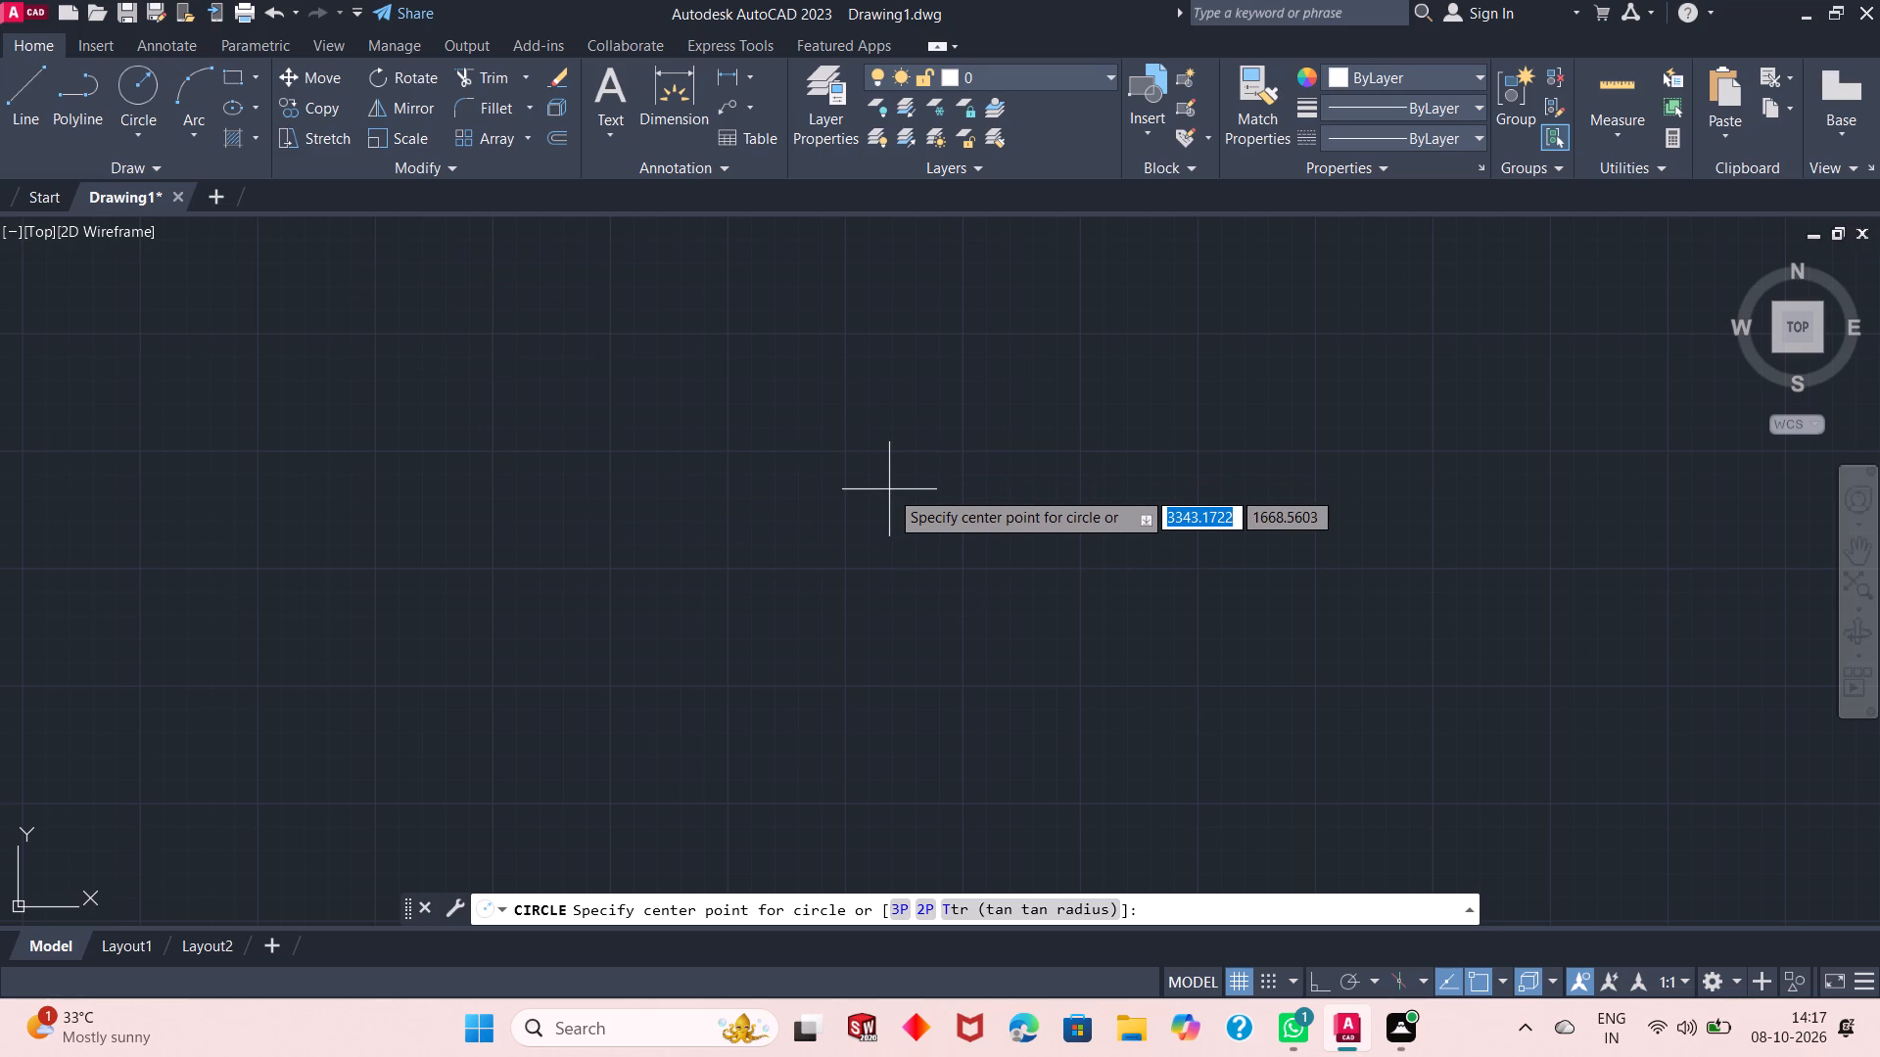
pyautogui.click(906, 518)
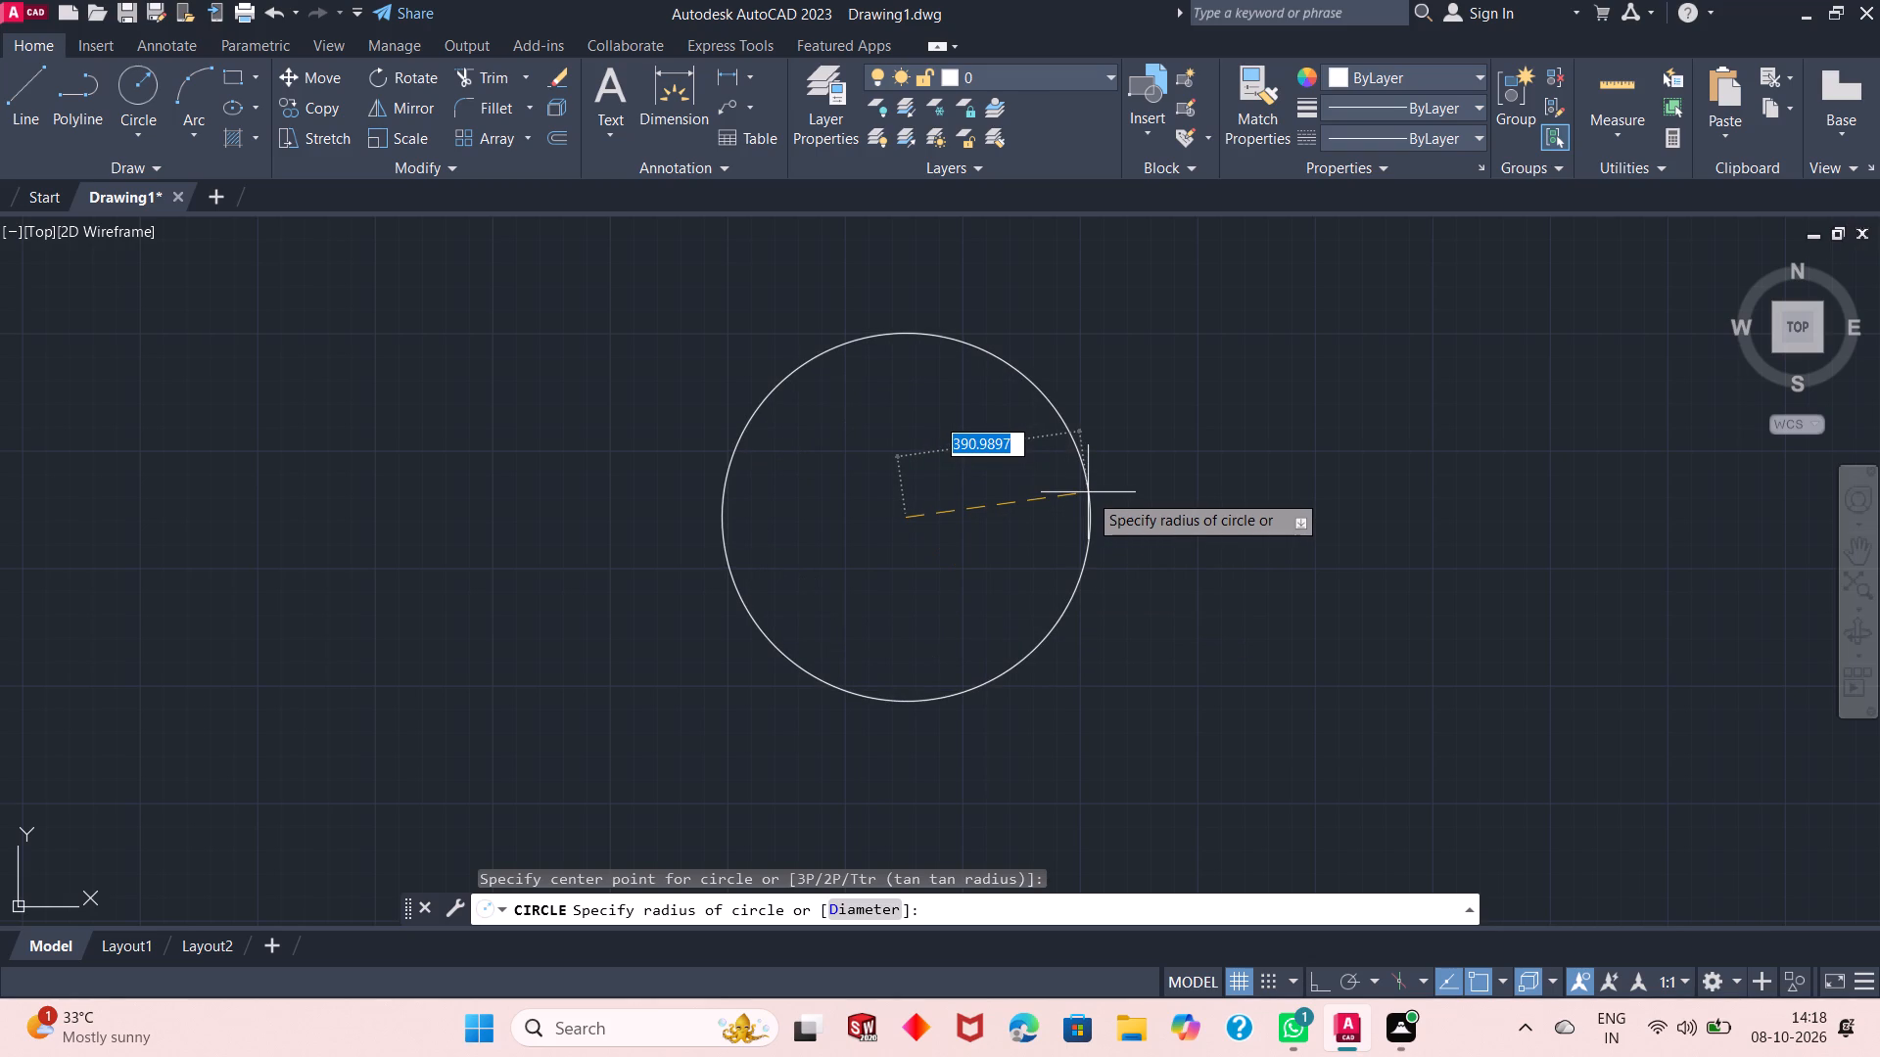
pyautogui.write('60')
pyautogui.press('Return')
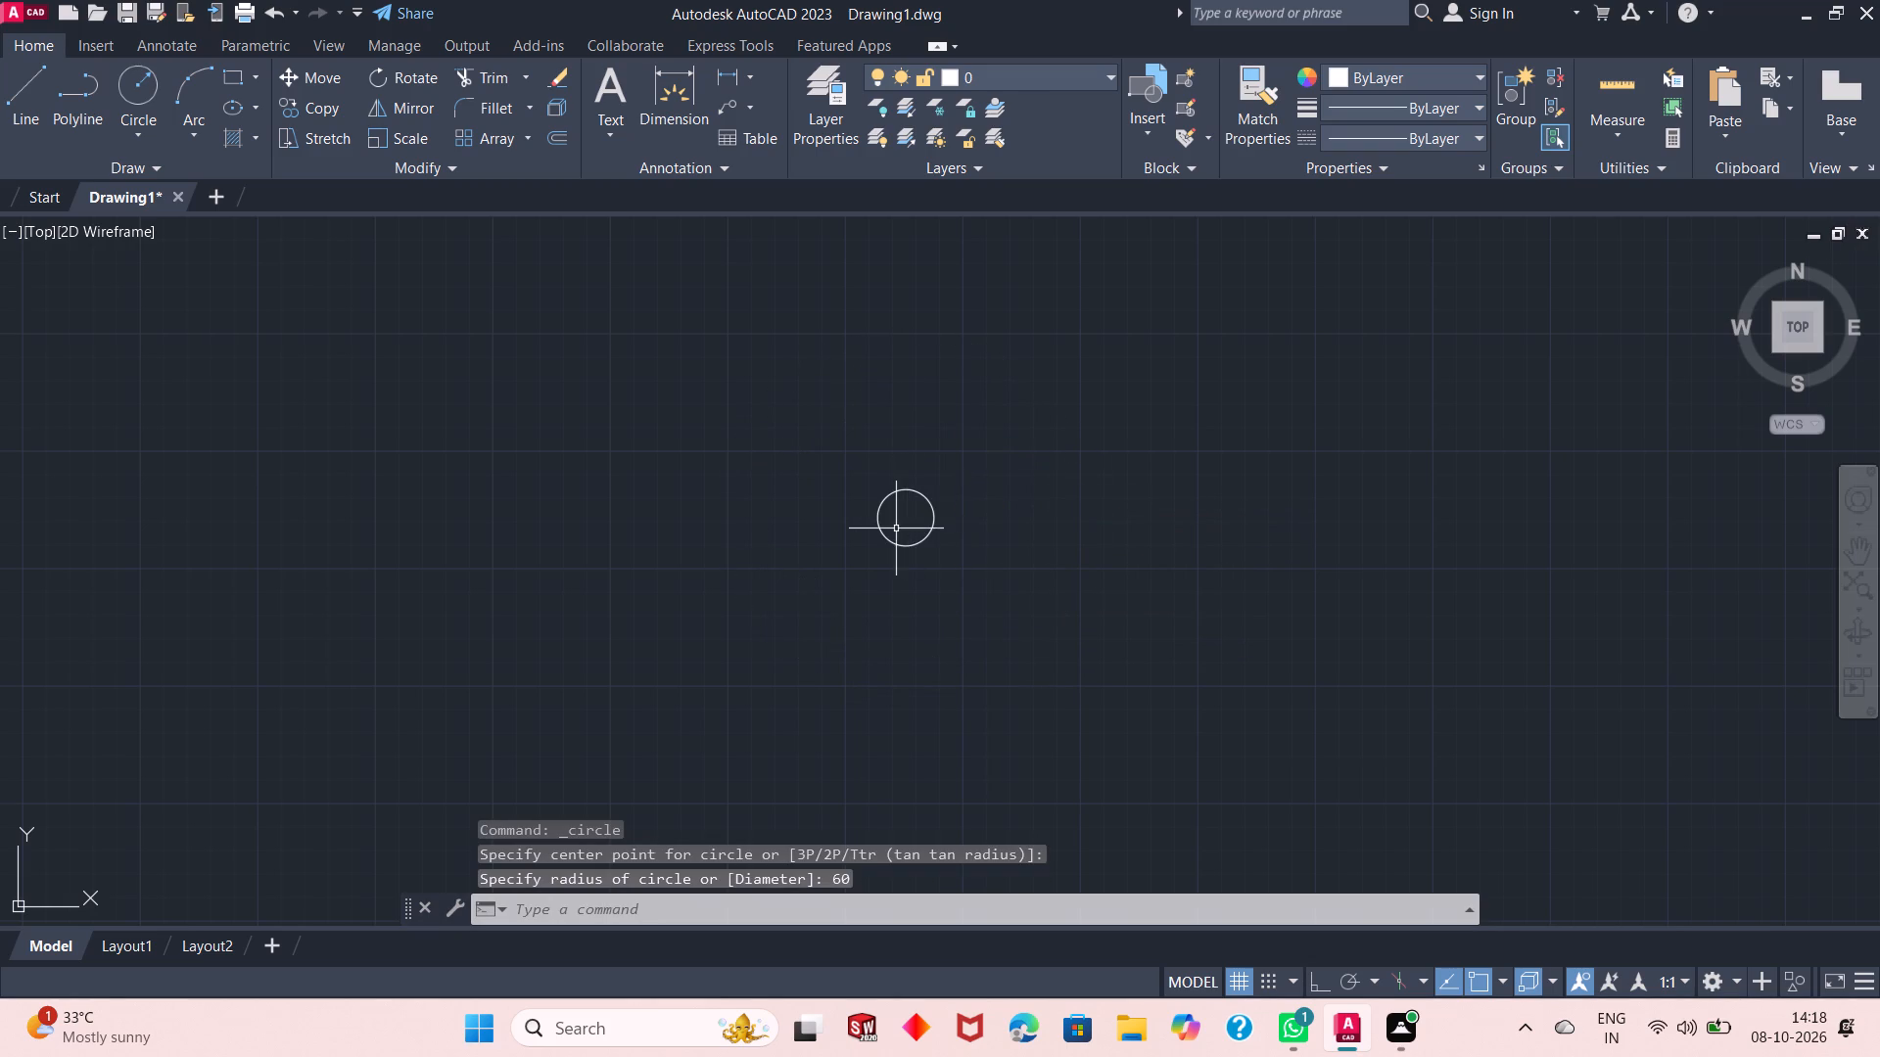
# Draw a concentric circle of radius 28 at the centre of the radius 60 circle.
pyautogui.scroll(3, 896, 528)
pyautogui.scroll(1, 1004, 359)
pyautogui.scroll(-1, 940, 487)
pyautogui.scroll(1, 912, 574)
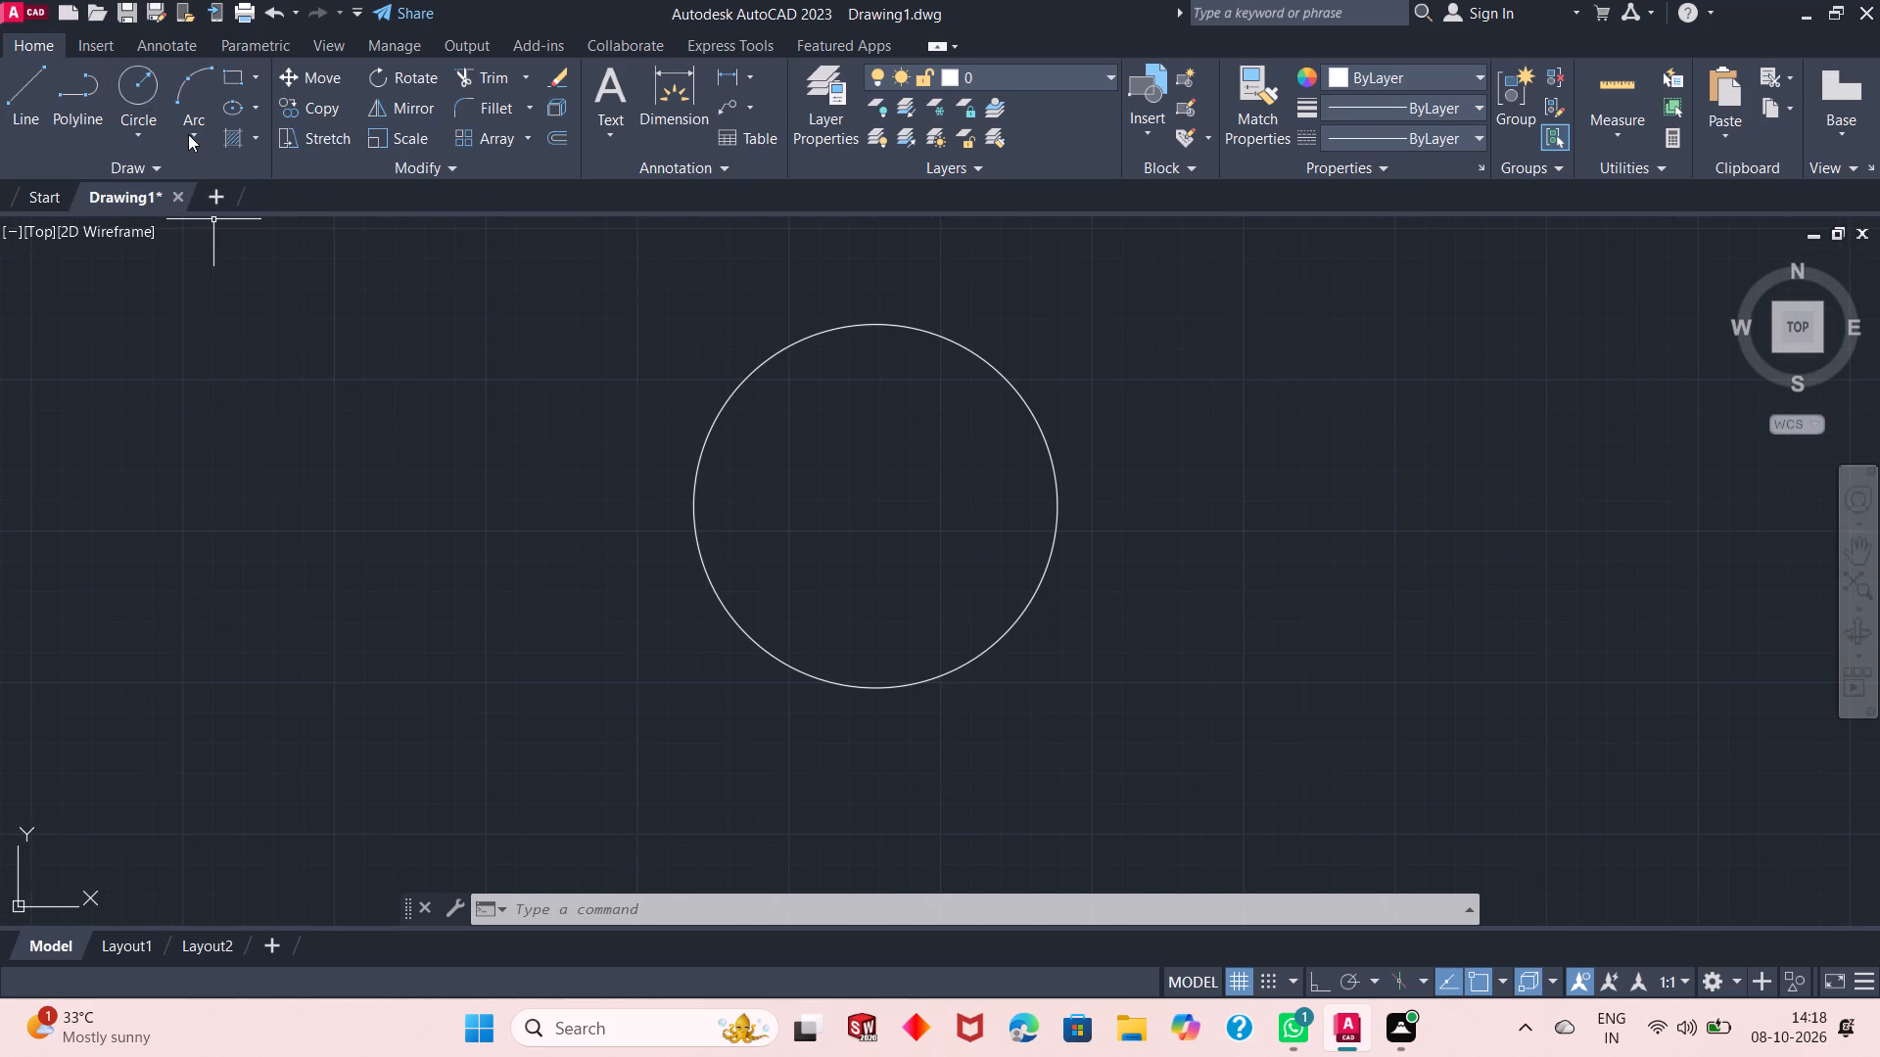
pyautogui.click(117, 92)
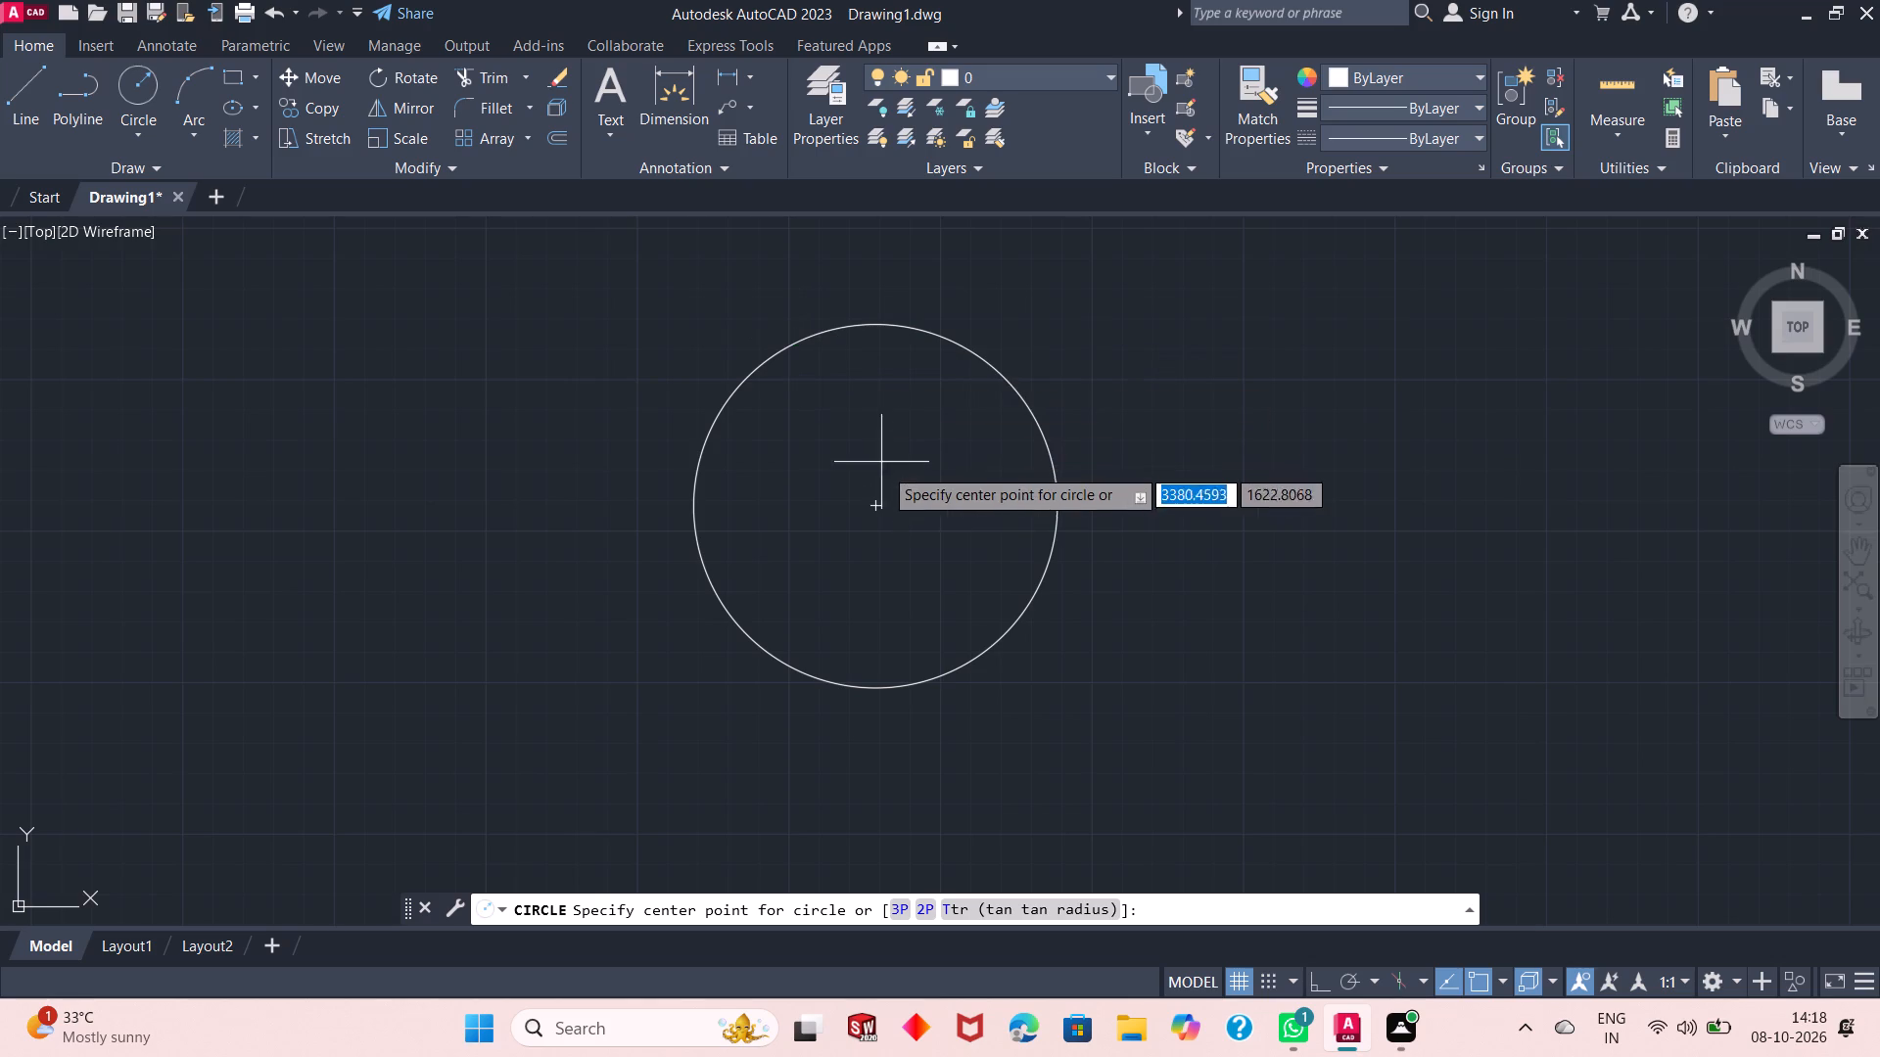
pyautogui.click(882, 503)
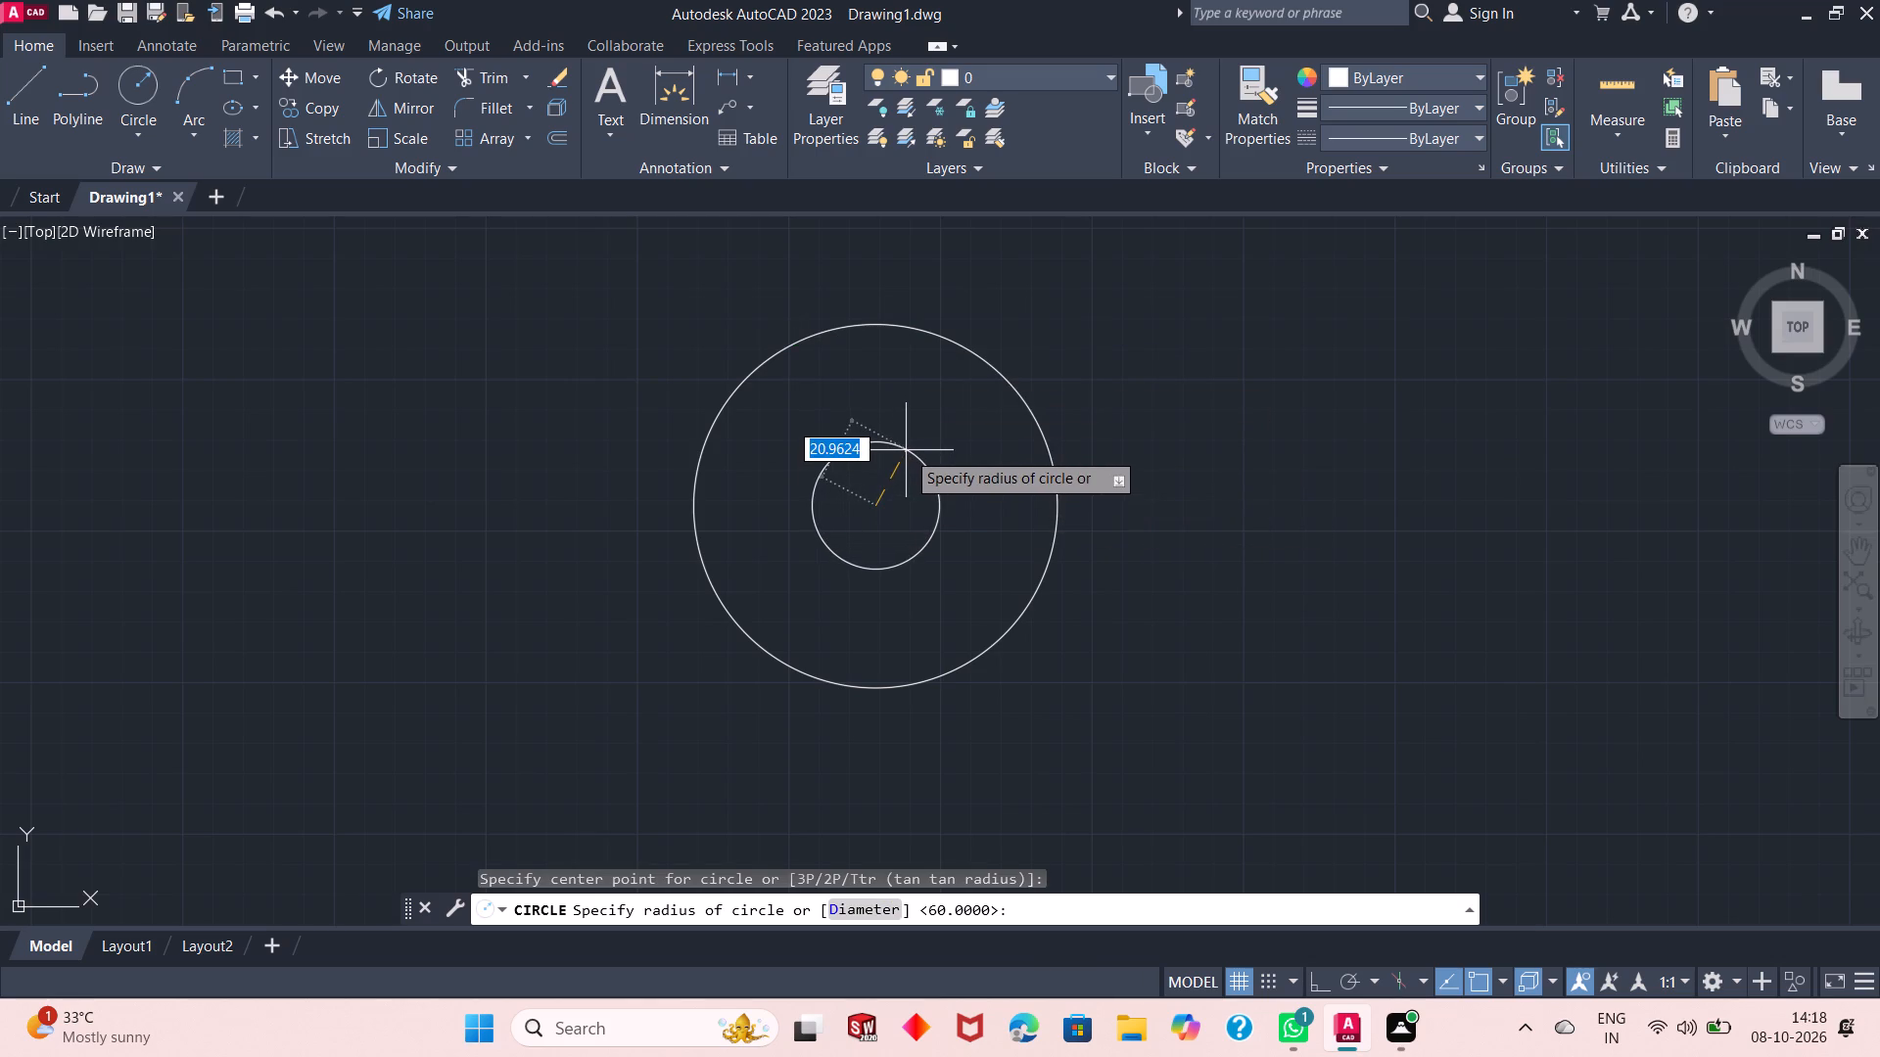
pyautogui.press('5')
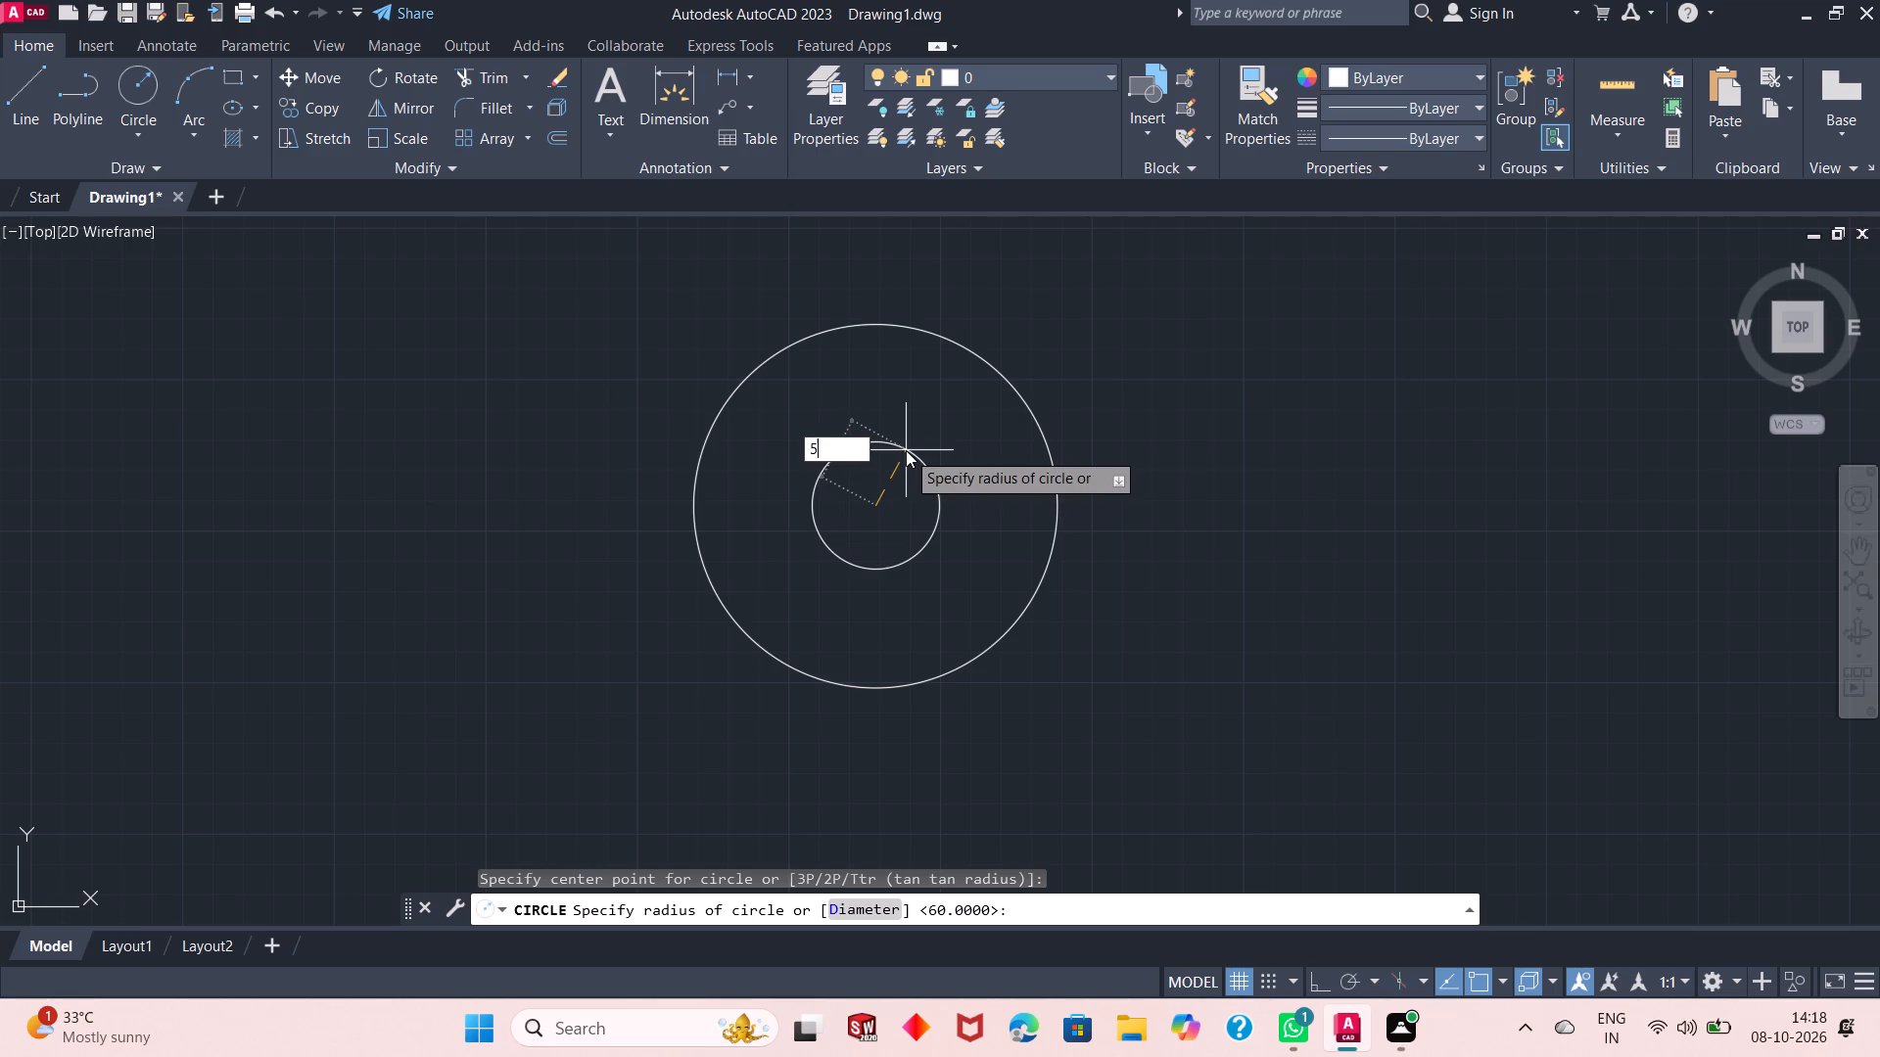
pyautogui.press('BackSpace')
pyautogui.write('28')
pyautogui.press('Return')
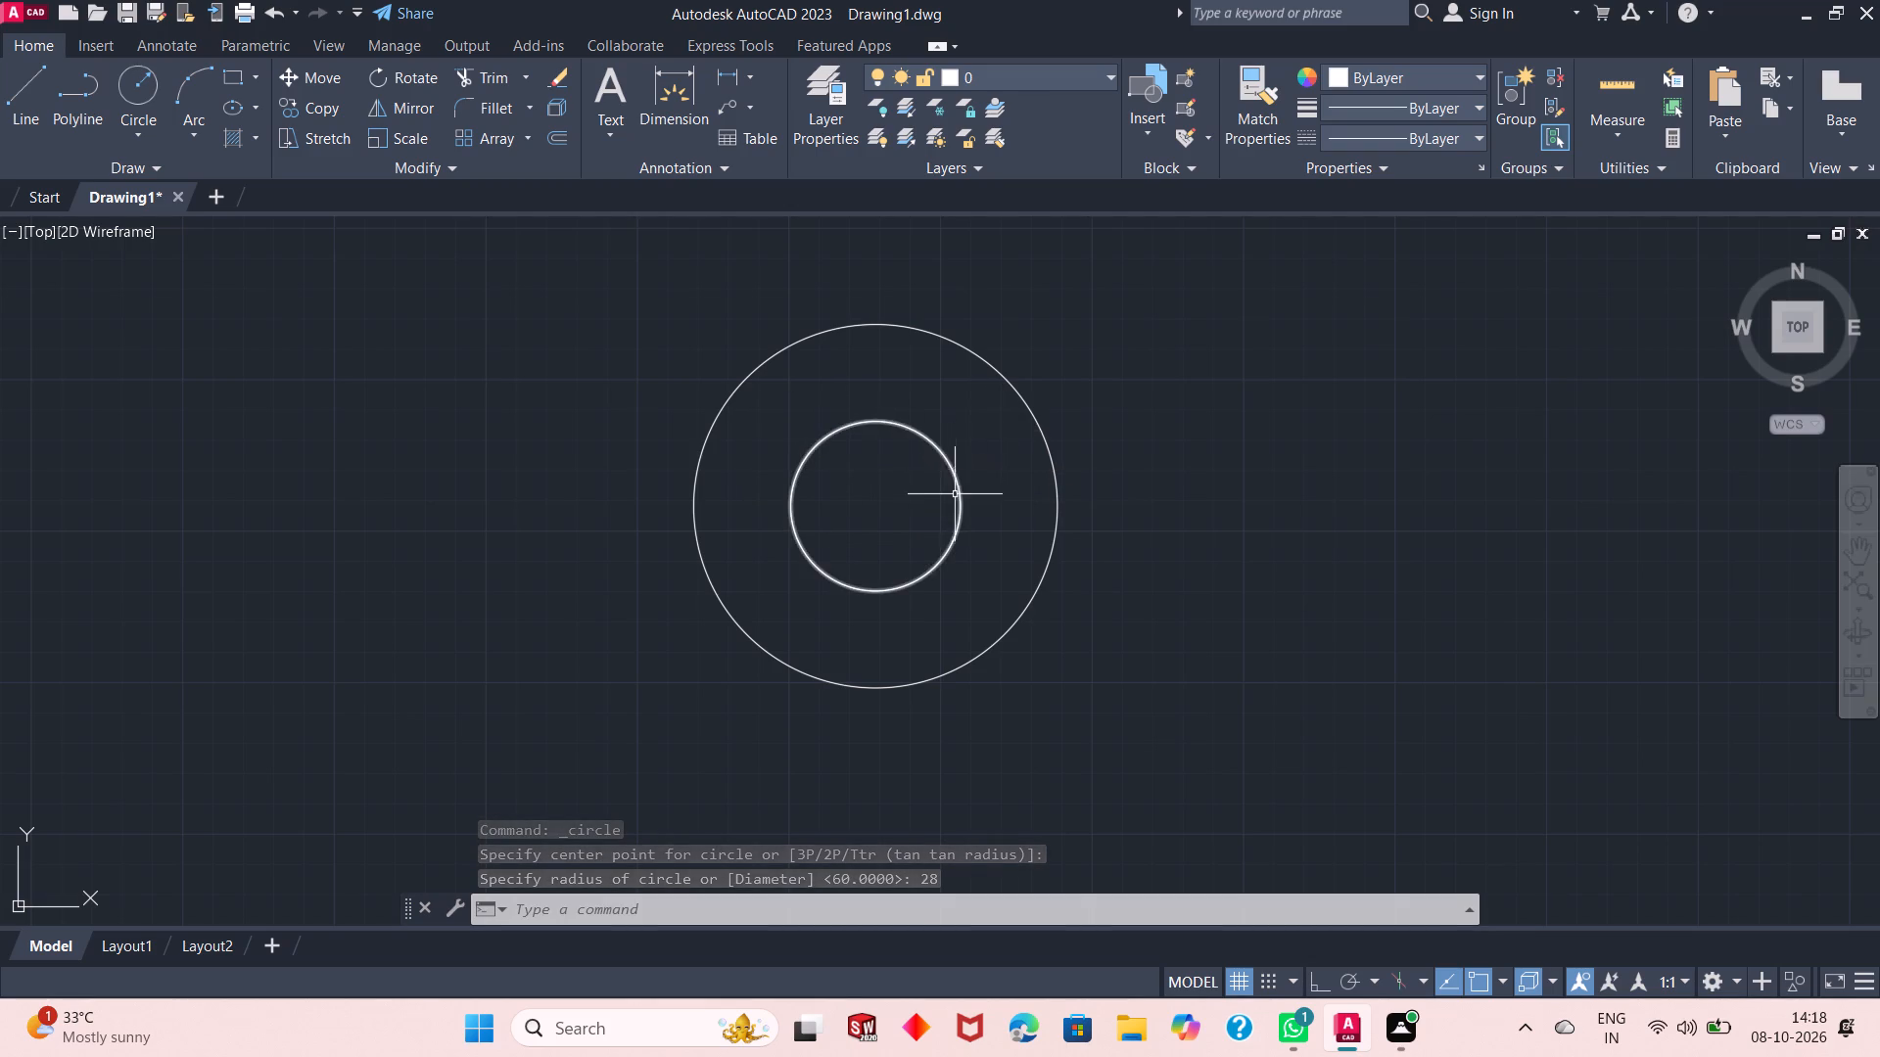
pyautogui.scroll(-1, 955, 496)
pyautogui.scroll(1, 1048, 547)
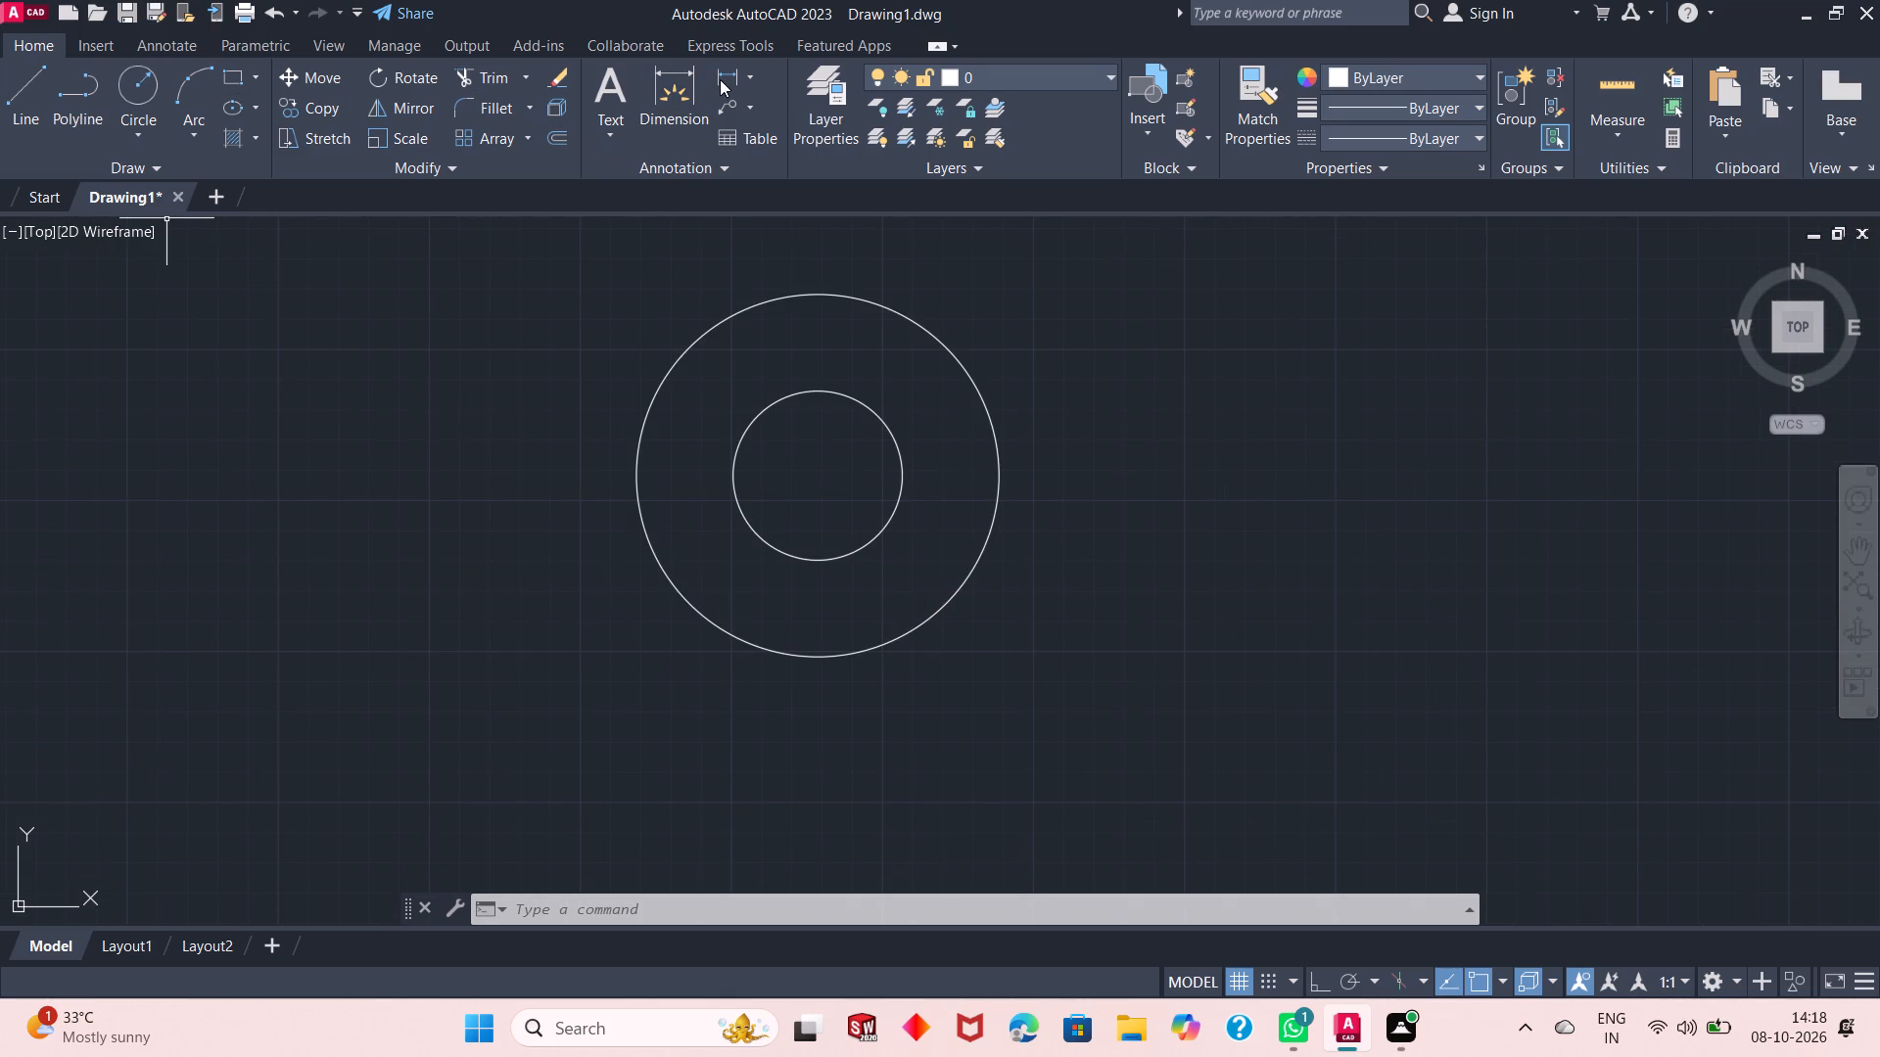
# Turn on Ortho mode during a Layer1 line started at the circles' common centre, and cancel the line.
pyautogui.click(26, 104)
pyautogui.press('Escape')
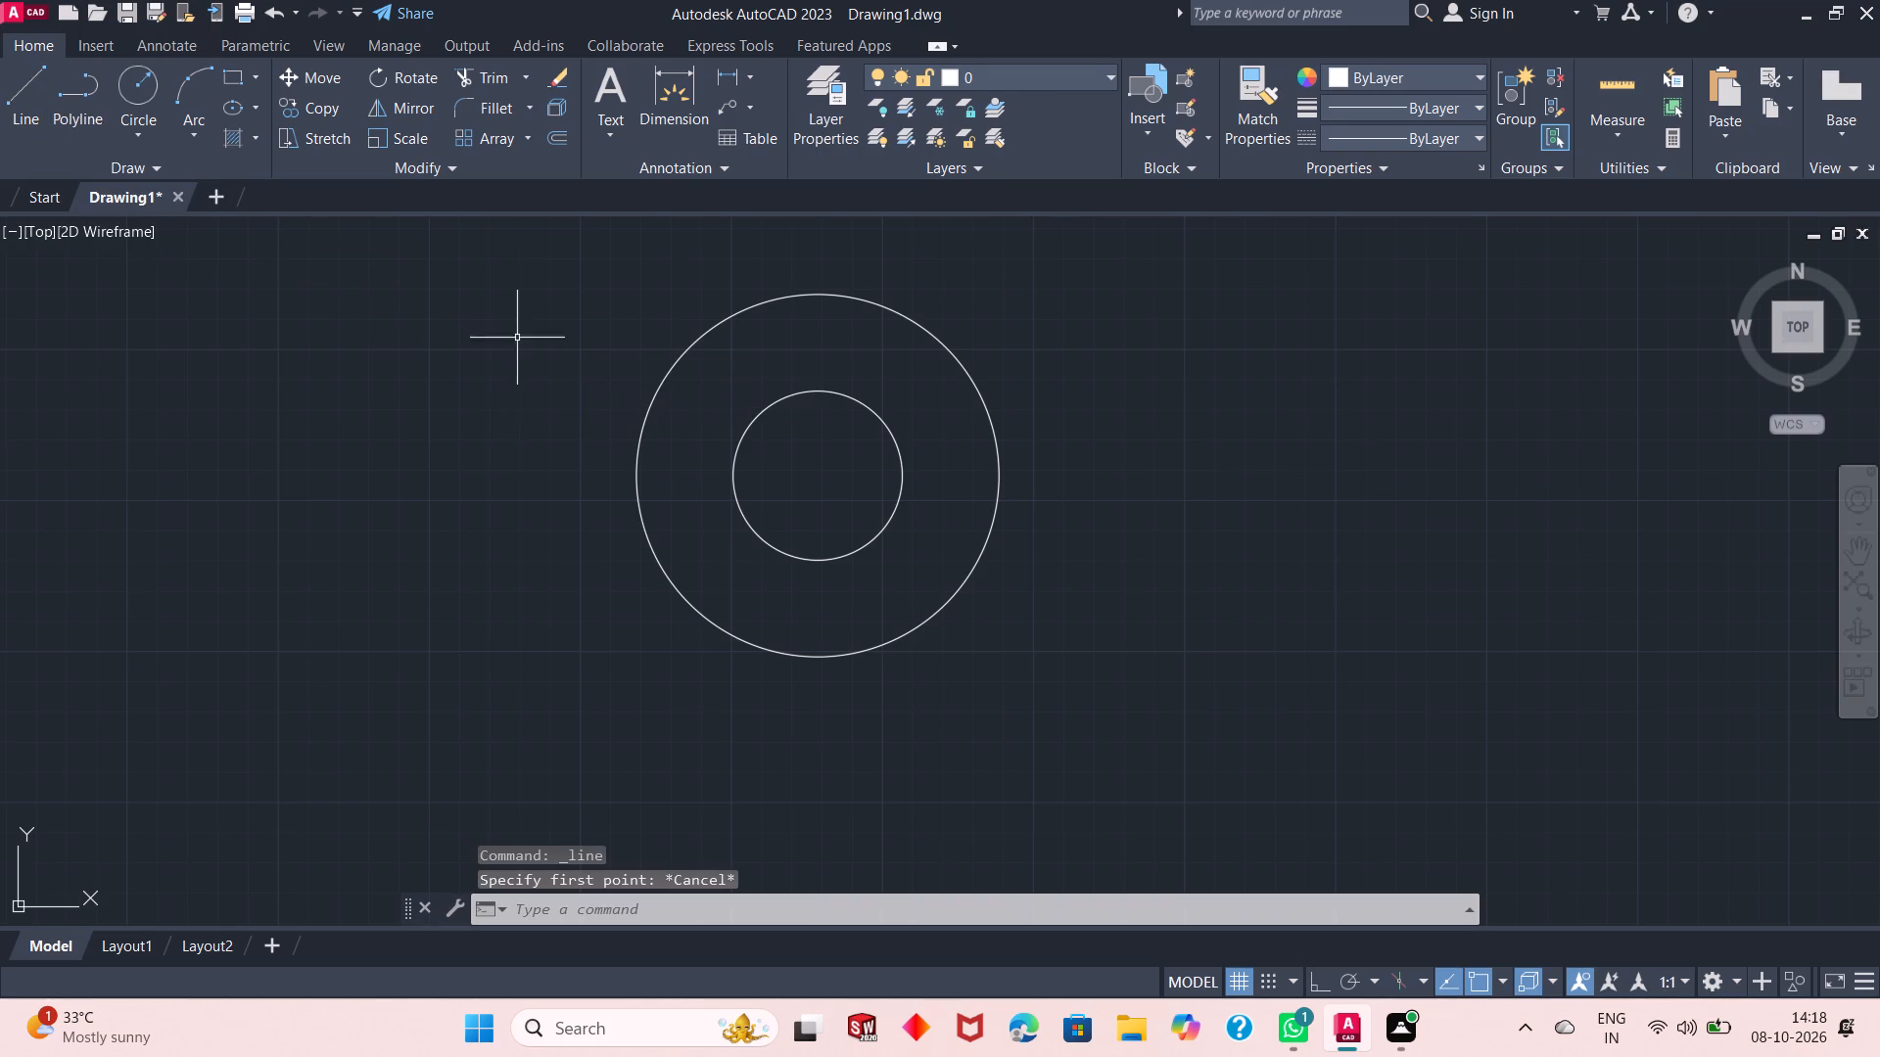
pyautogui.click(1003, 76)
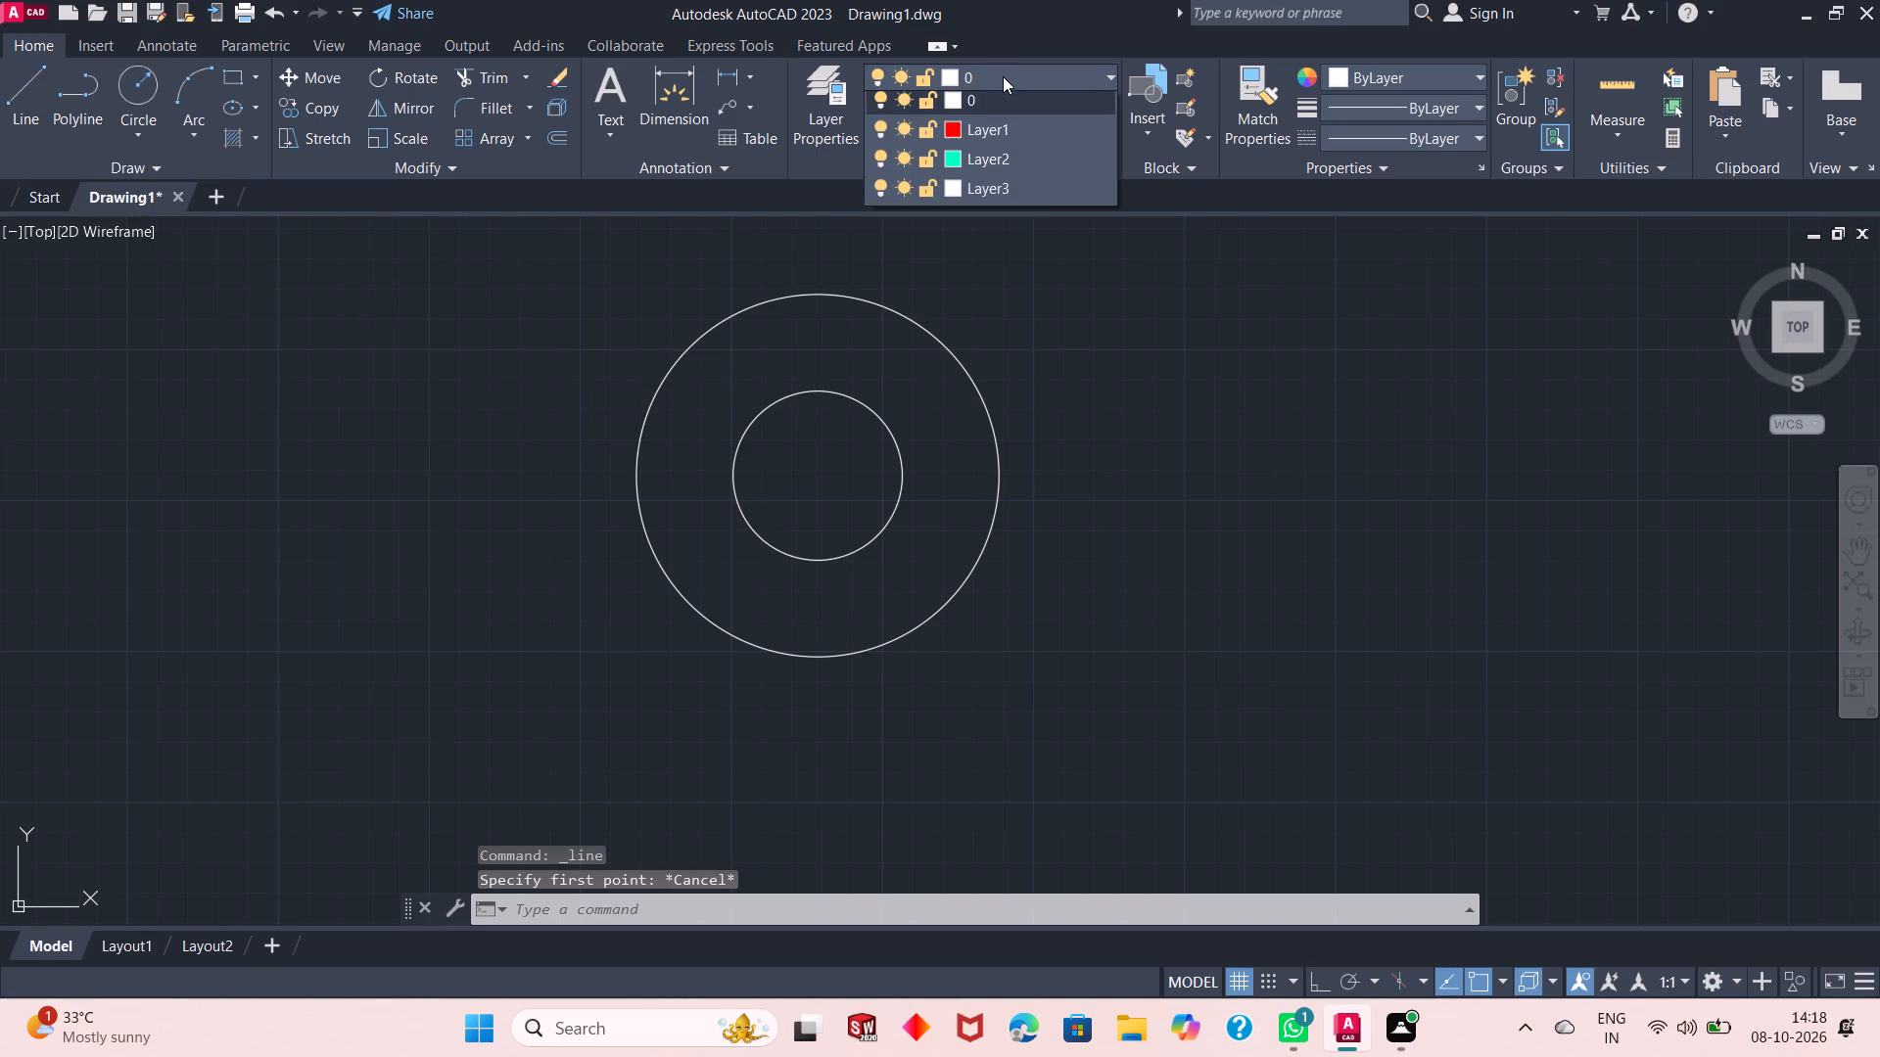
pyautogui.click(1020, 130)
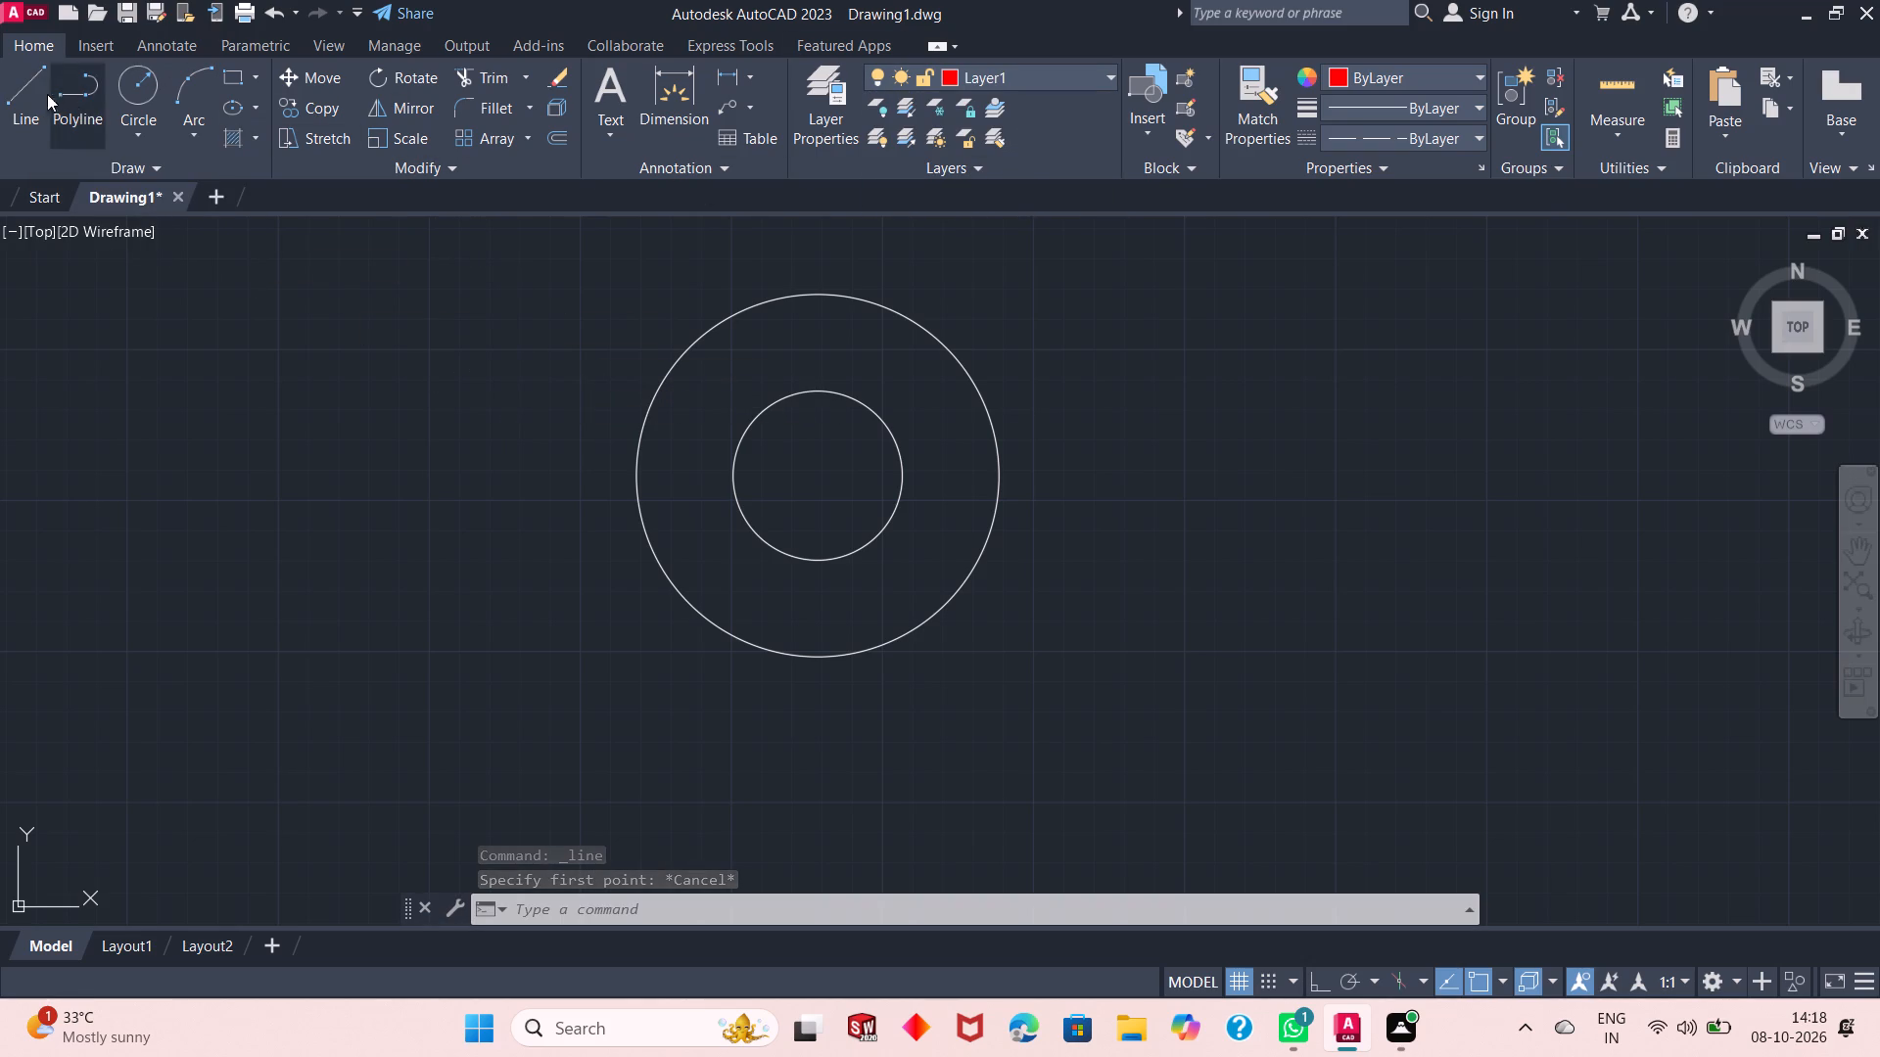
pyautogui.click(25, 95)
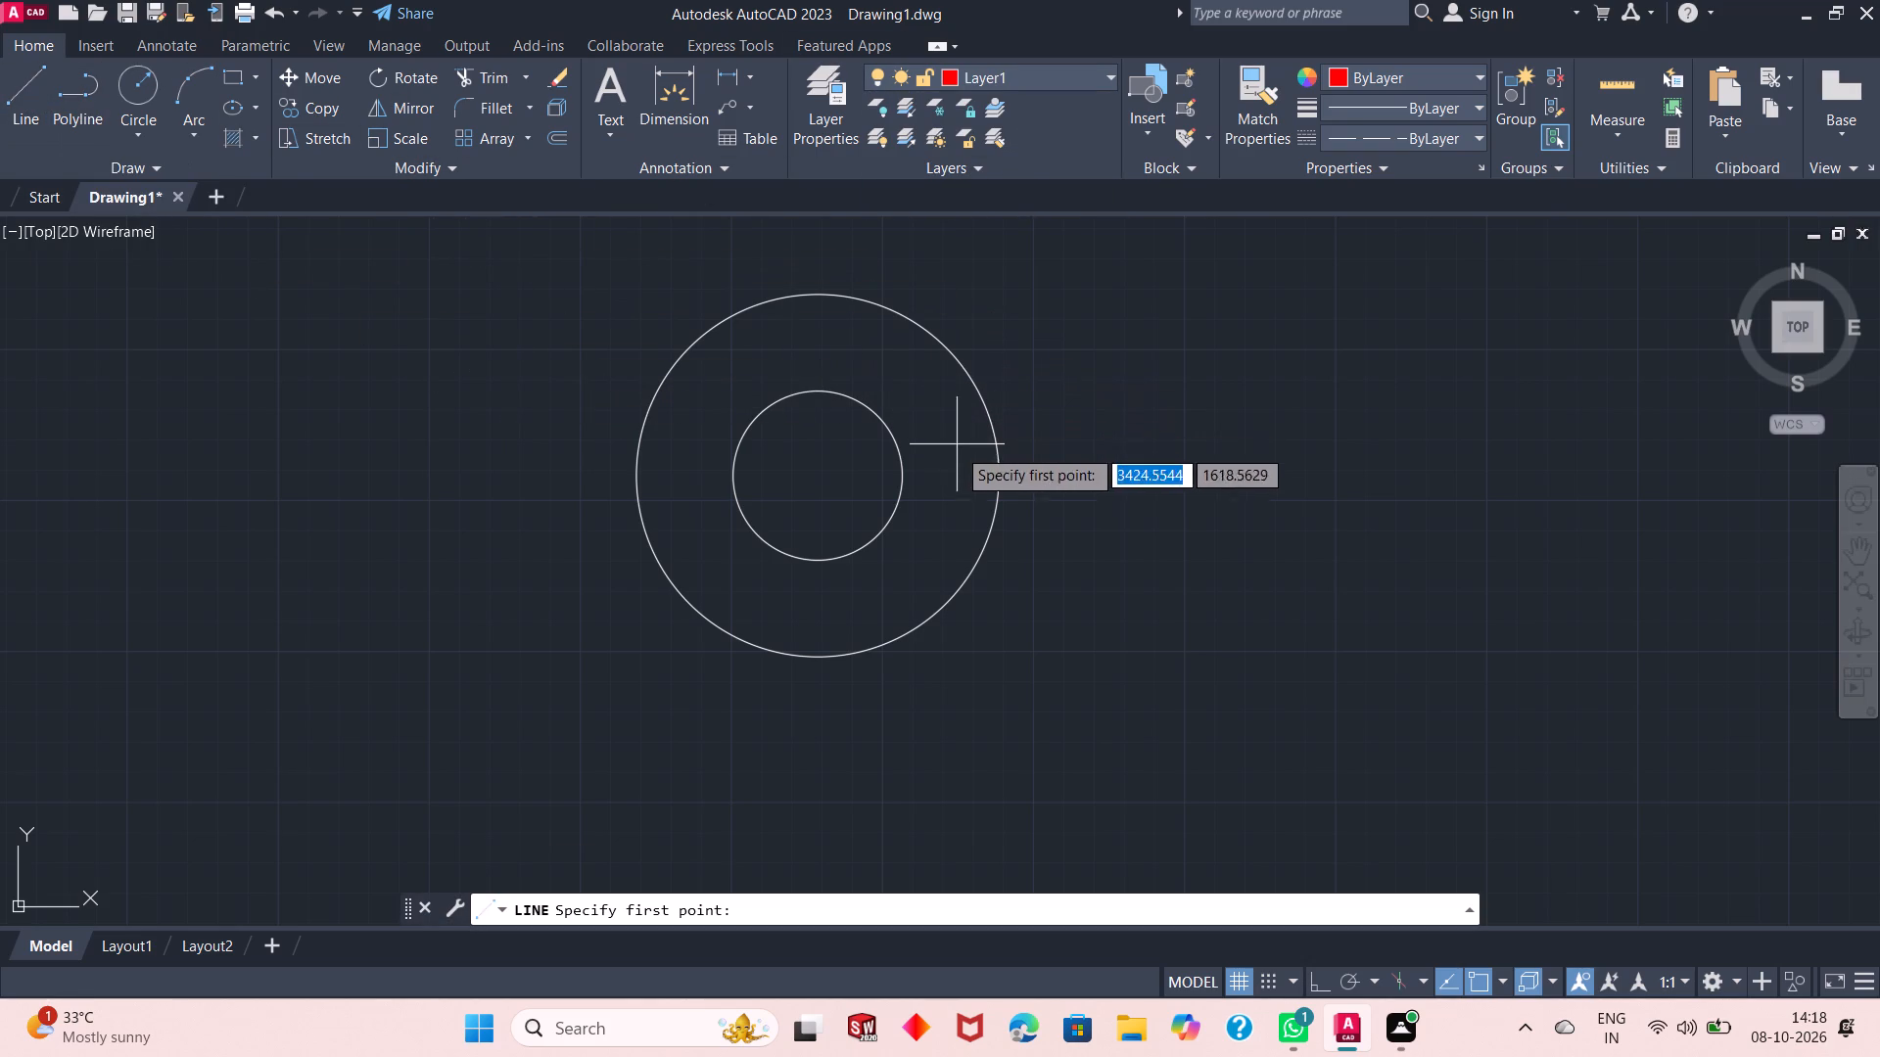
pyautogui.click(821, 472)
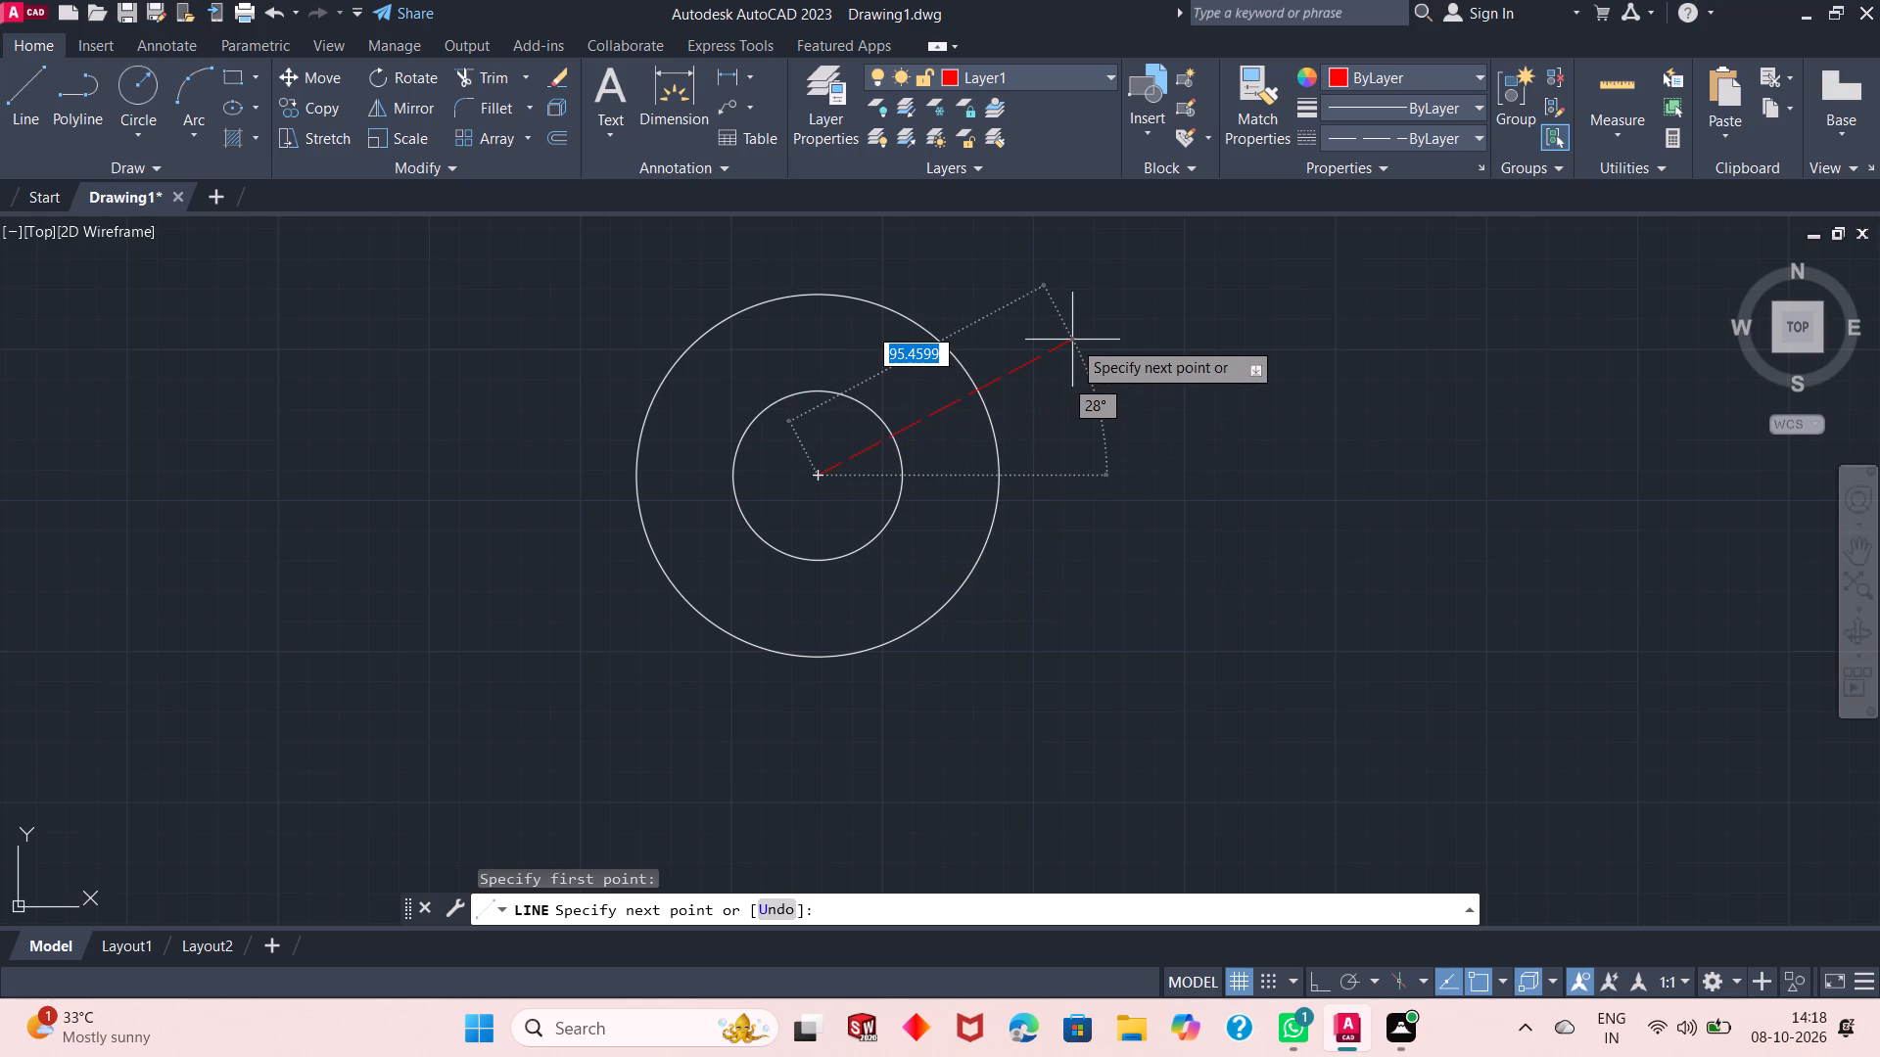
pyautogui.press('F8')
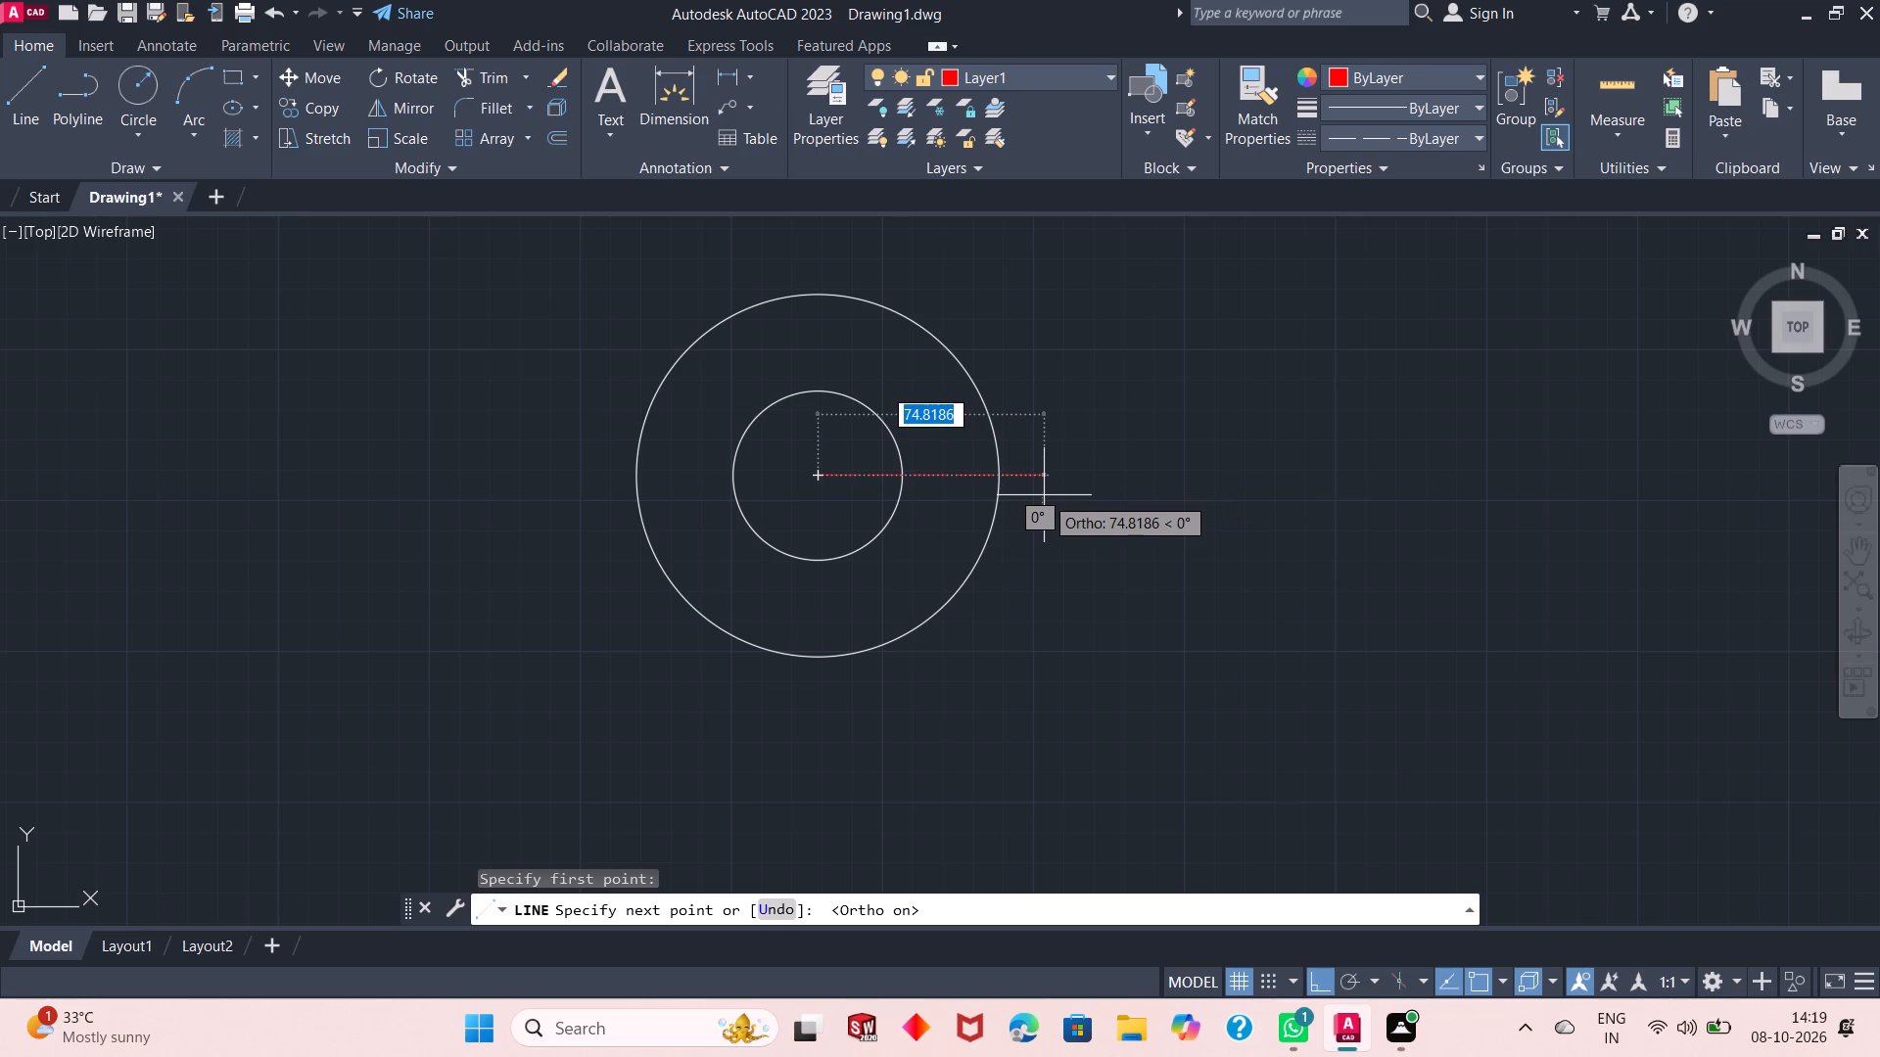
pyautogui.press('Escape')
pyautogui.scroll(-3, 958, 678)
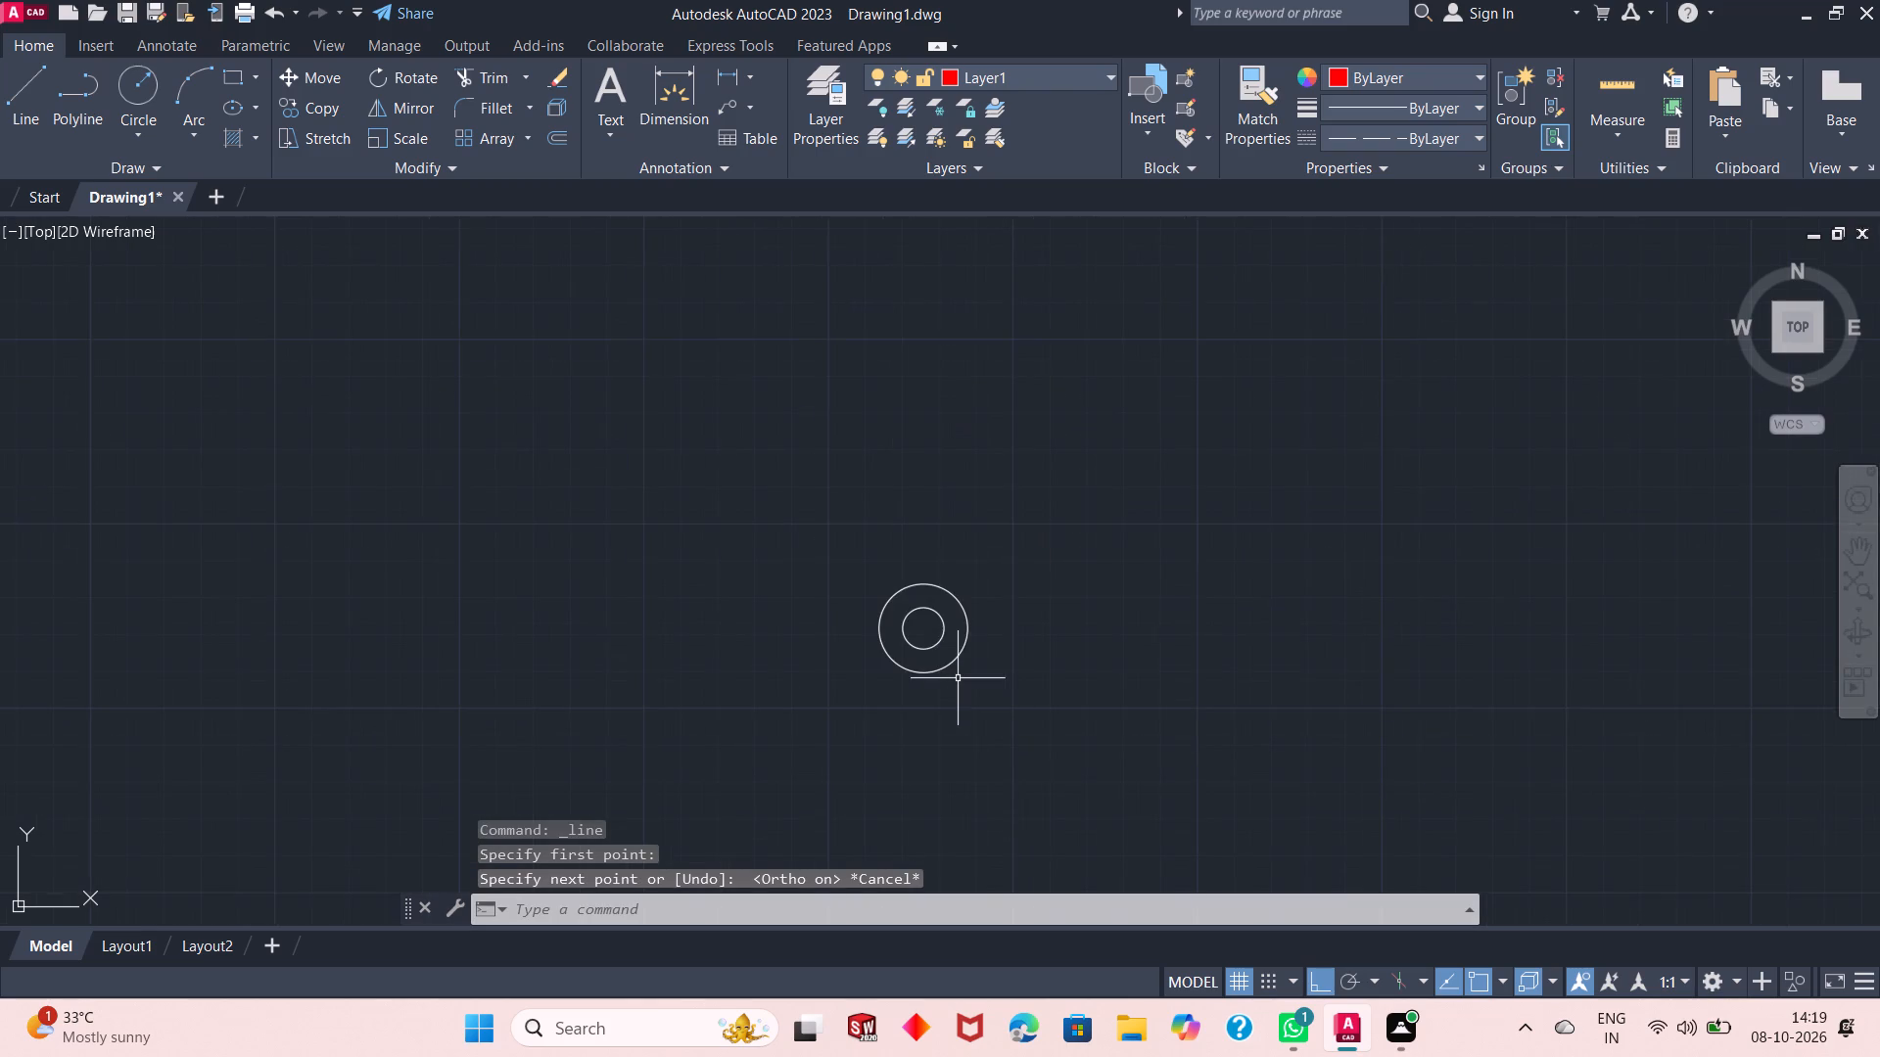
pyautogui.scroll(2, 963, 672)
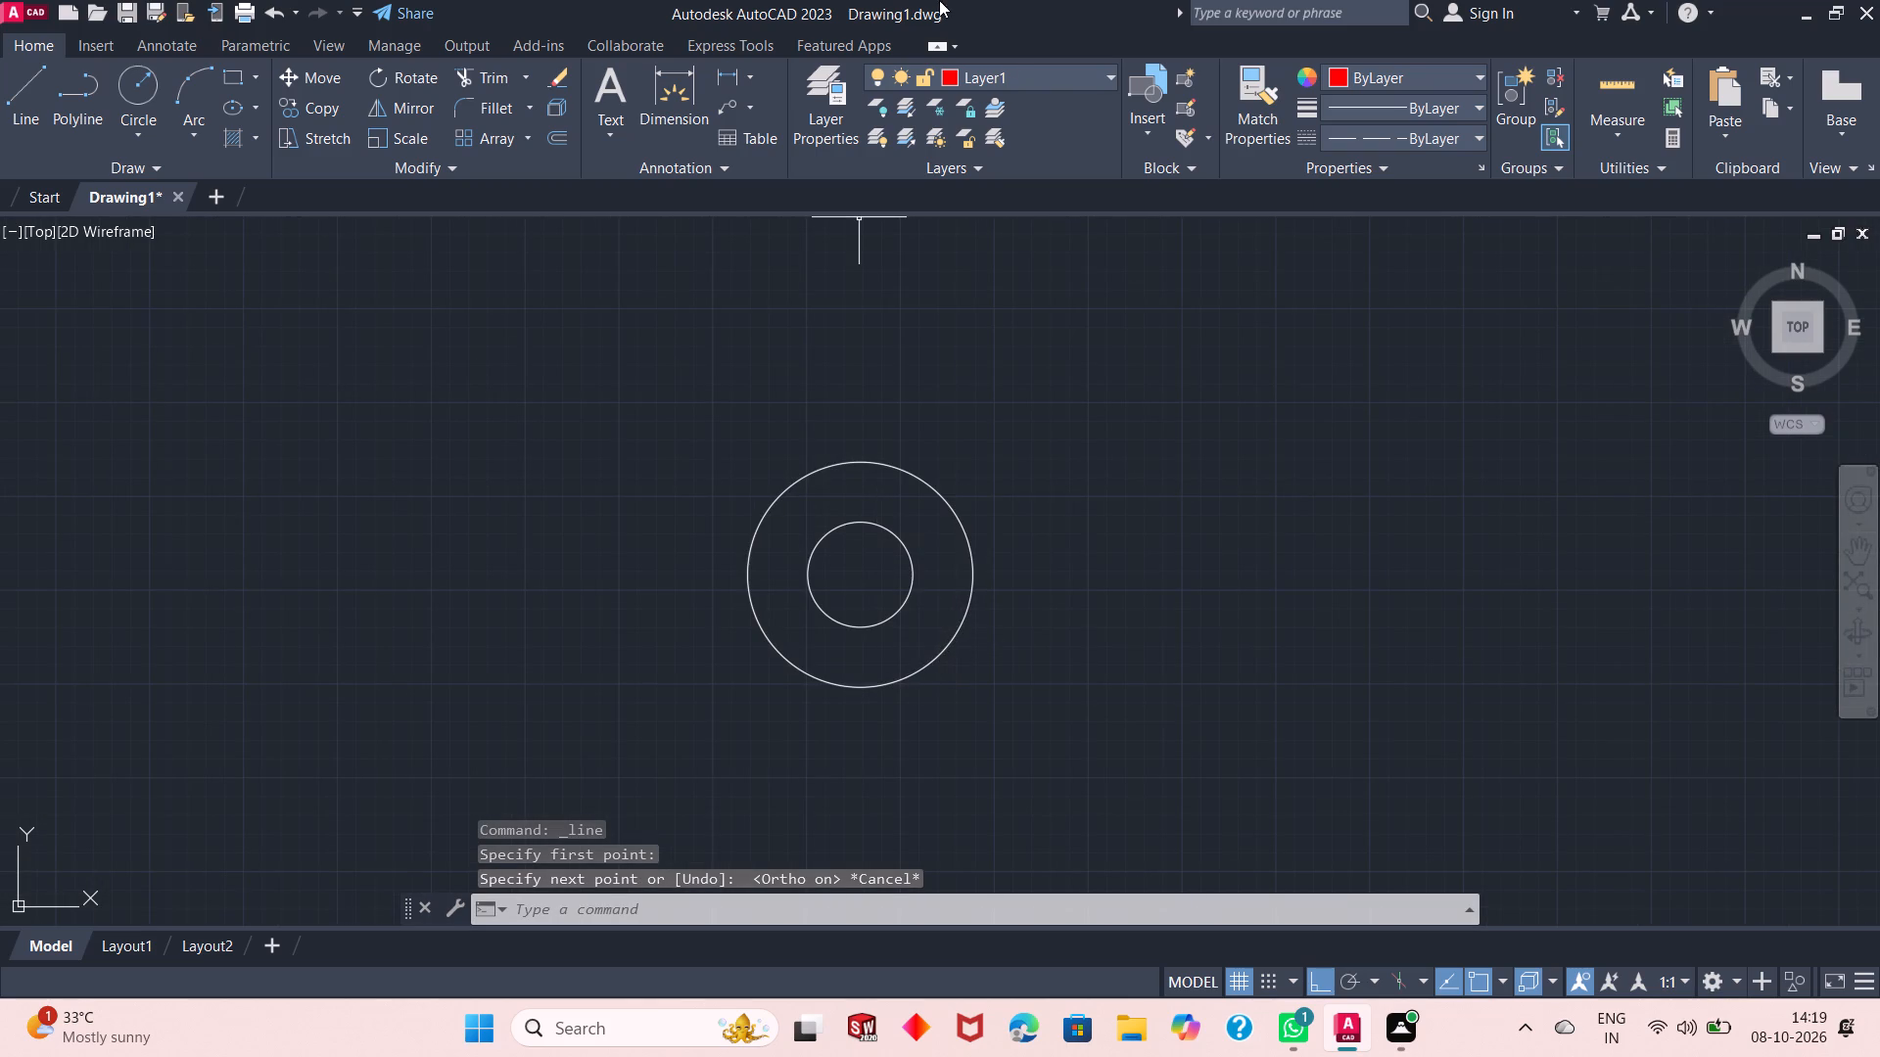
# Make Layer3 current and draw a dashed circle of radius 109 concentric with the two existing circles.
pyautogui.click(1001, 82)
pyautogui.click(1015, 184)
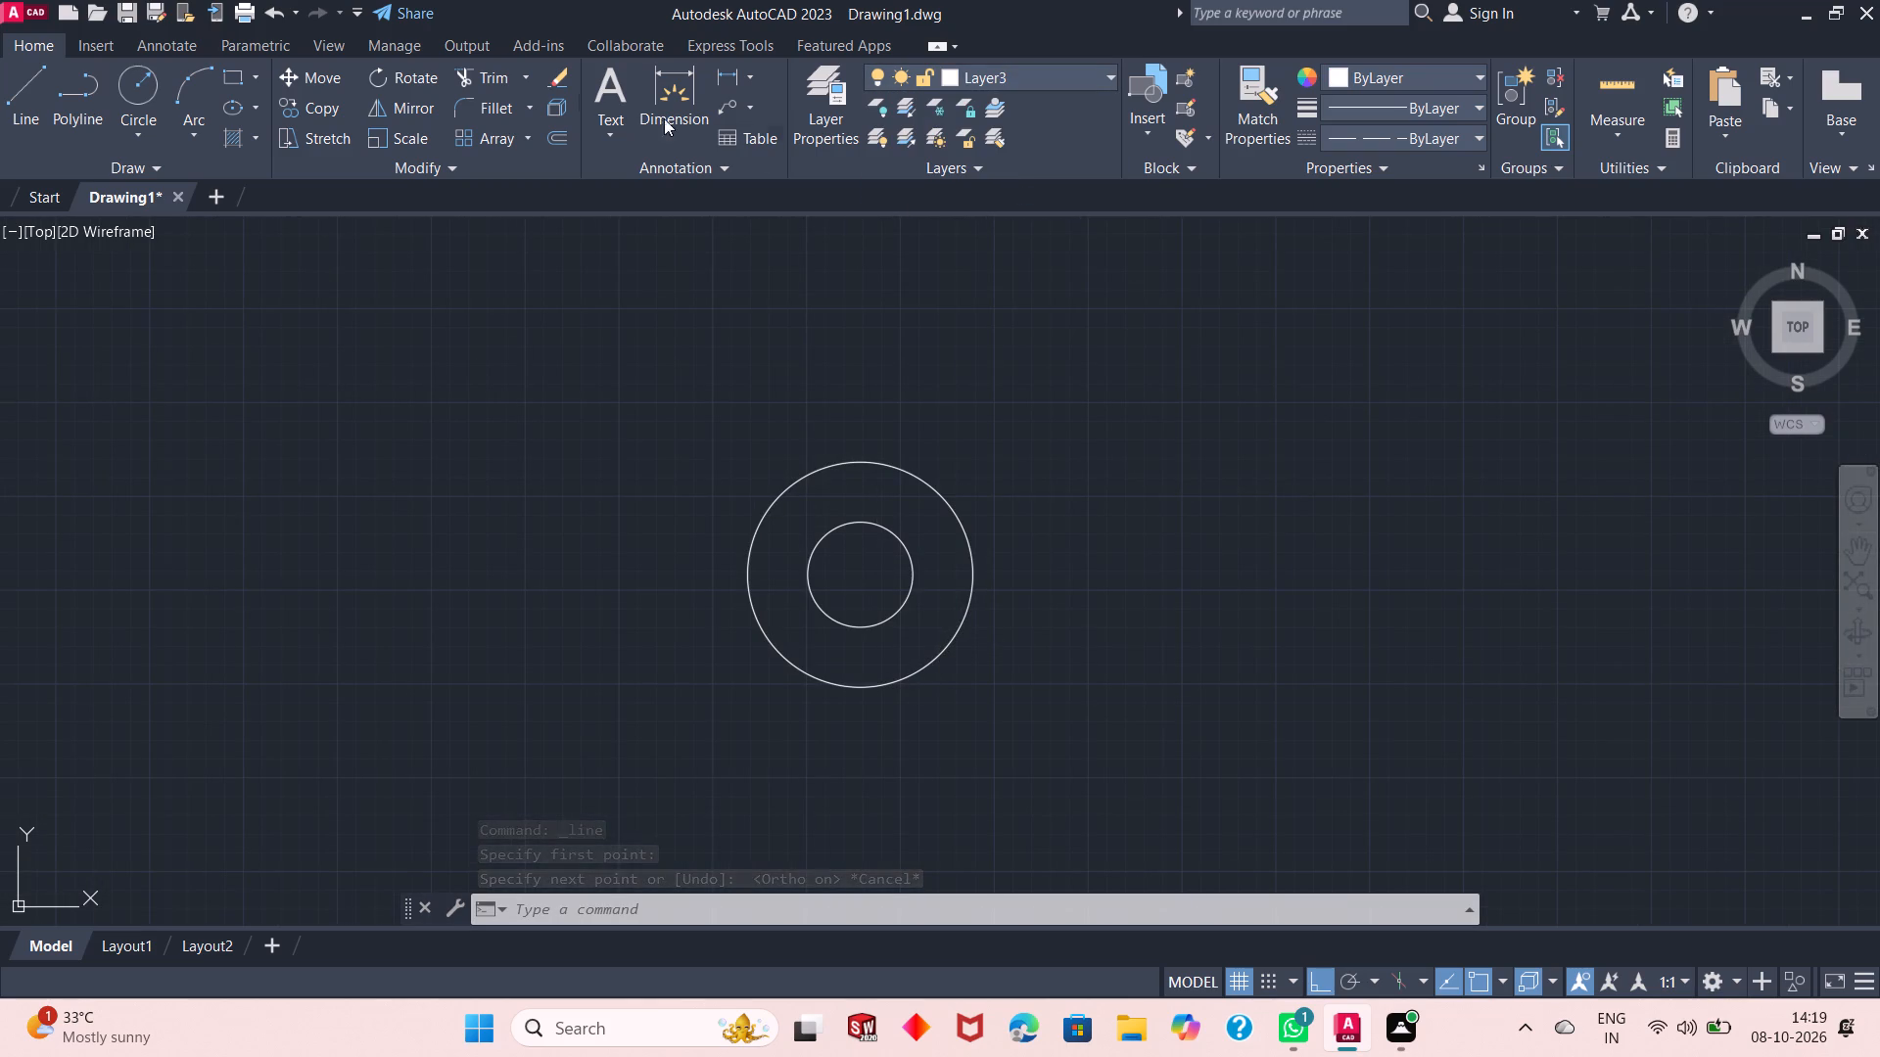
pyautogui.click(136, 87)
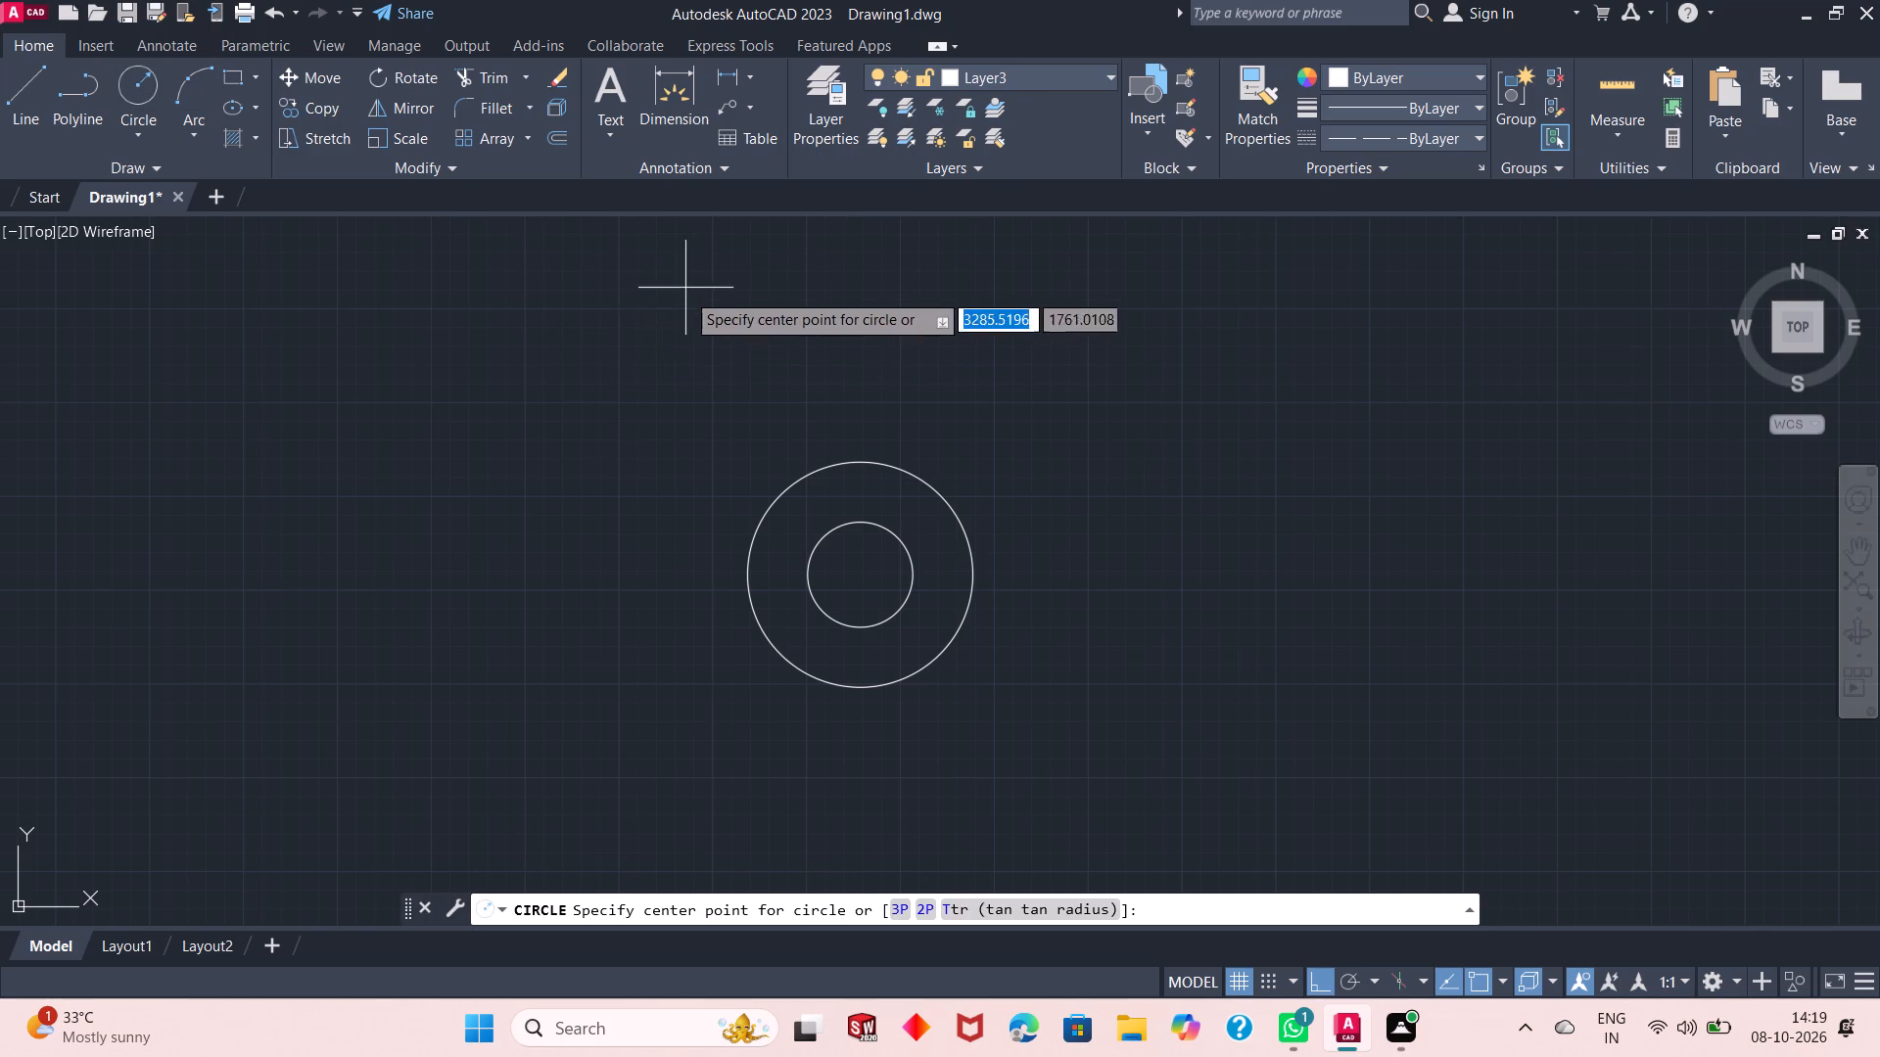
pyautogui.click(864, 576)
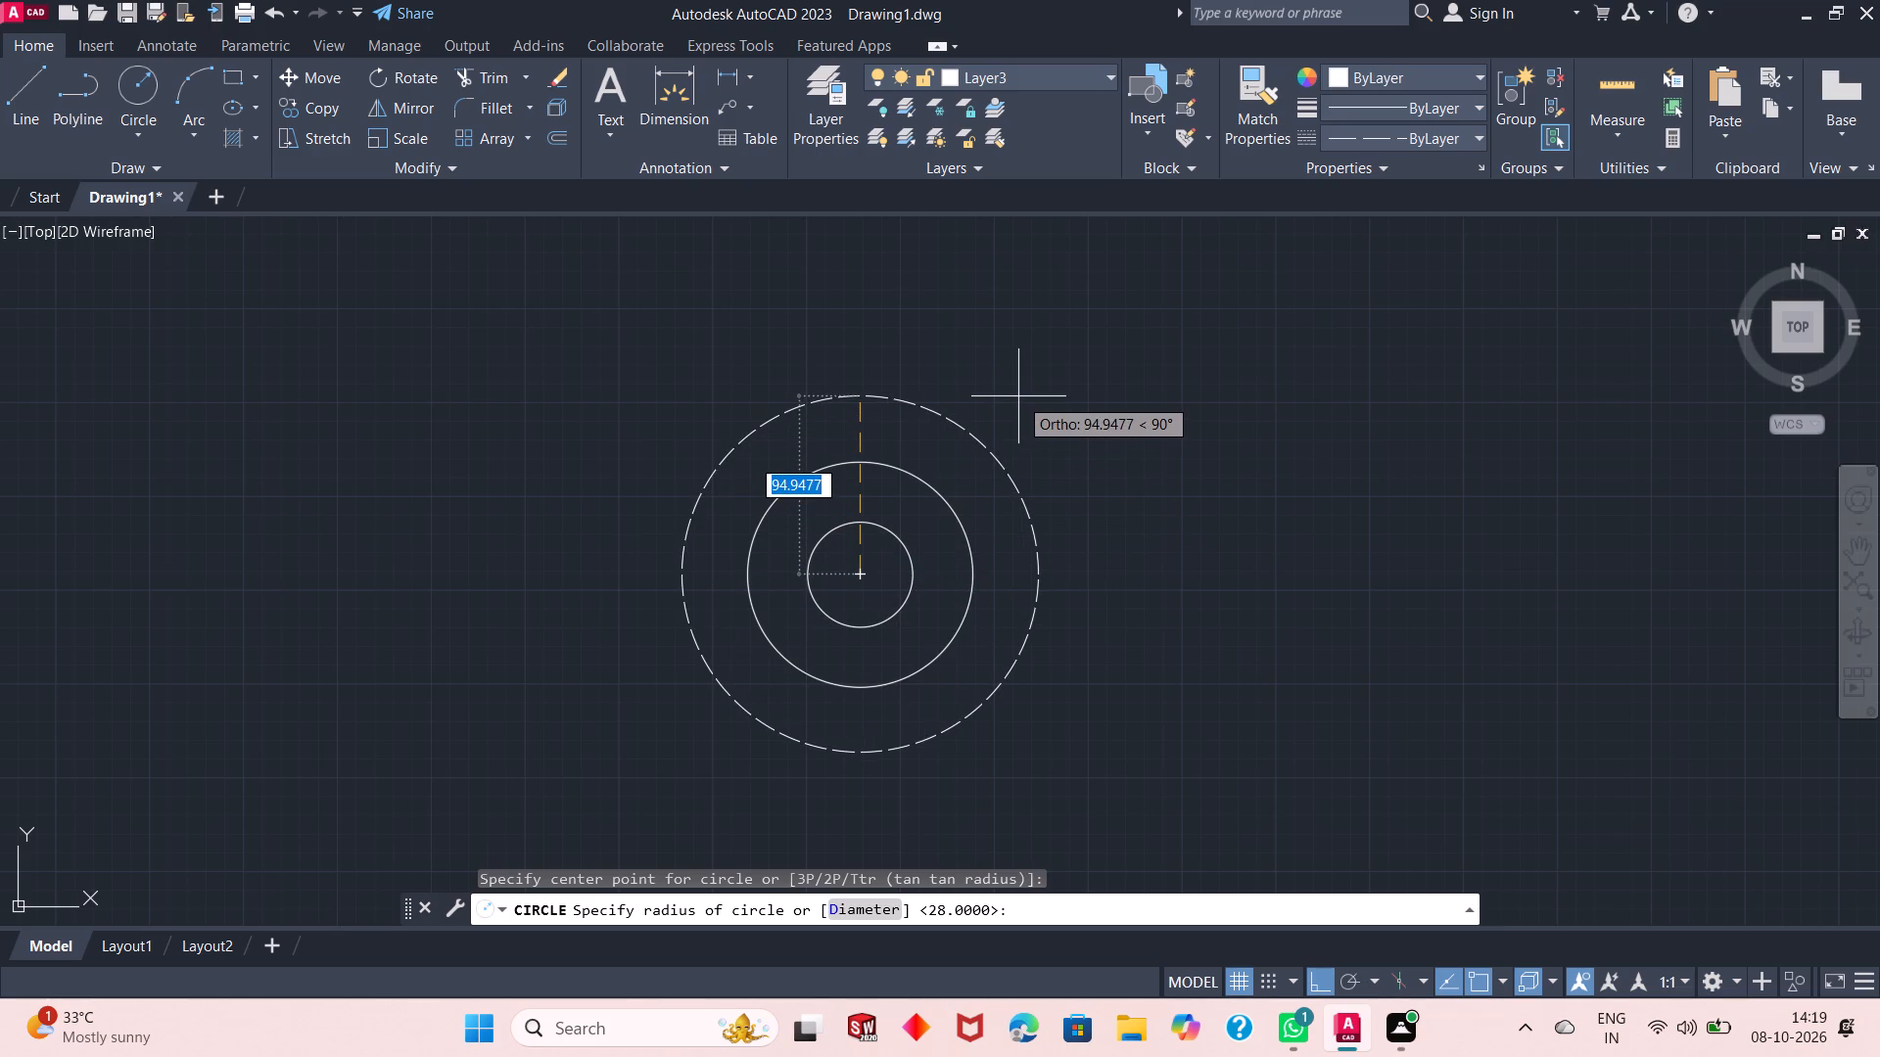
pyautogui.write('109')
pyautogui.press('Return')
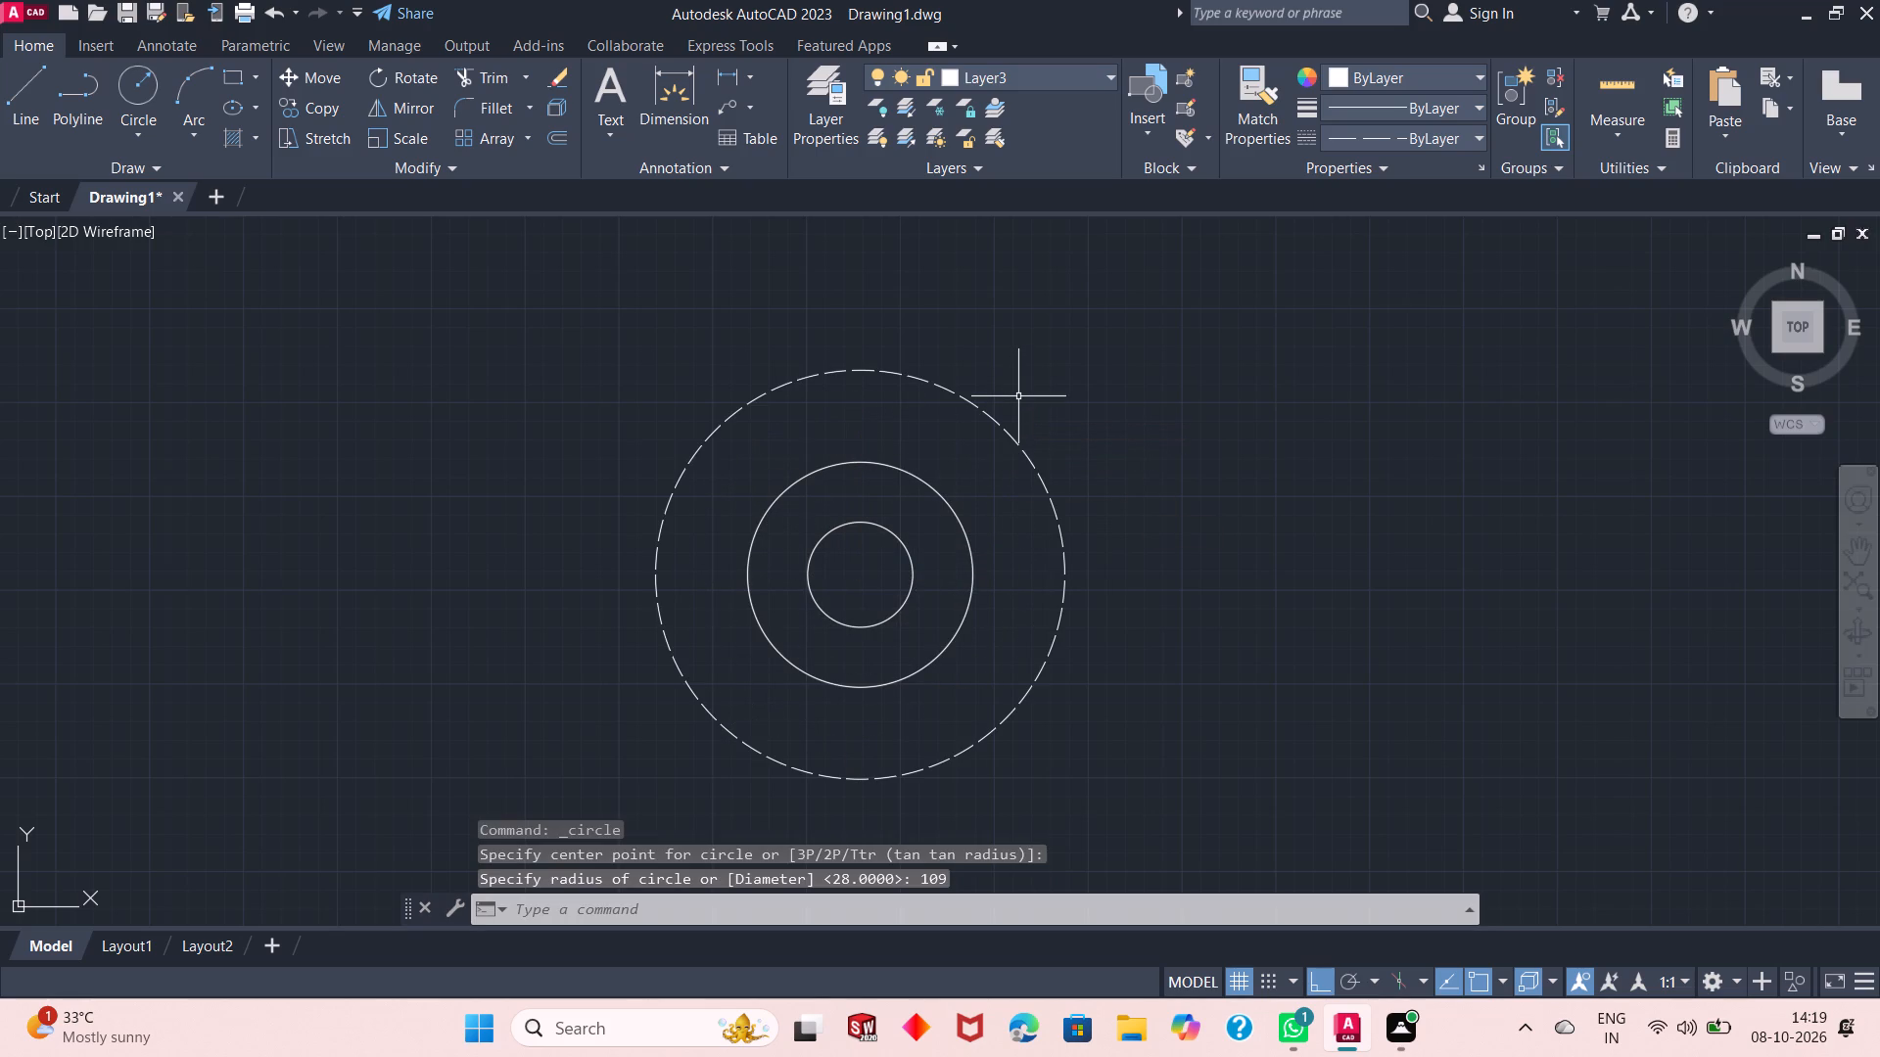
# Make Layer1 current and draw a horizontal centre line about 185 long from the circles' centre to the right.
pyautogui.rightClick(992, 72)
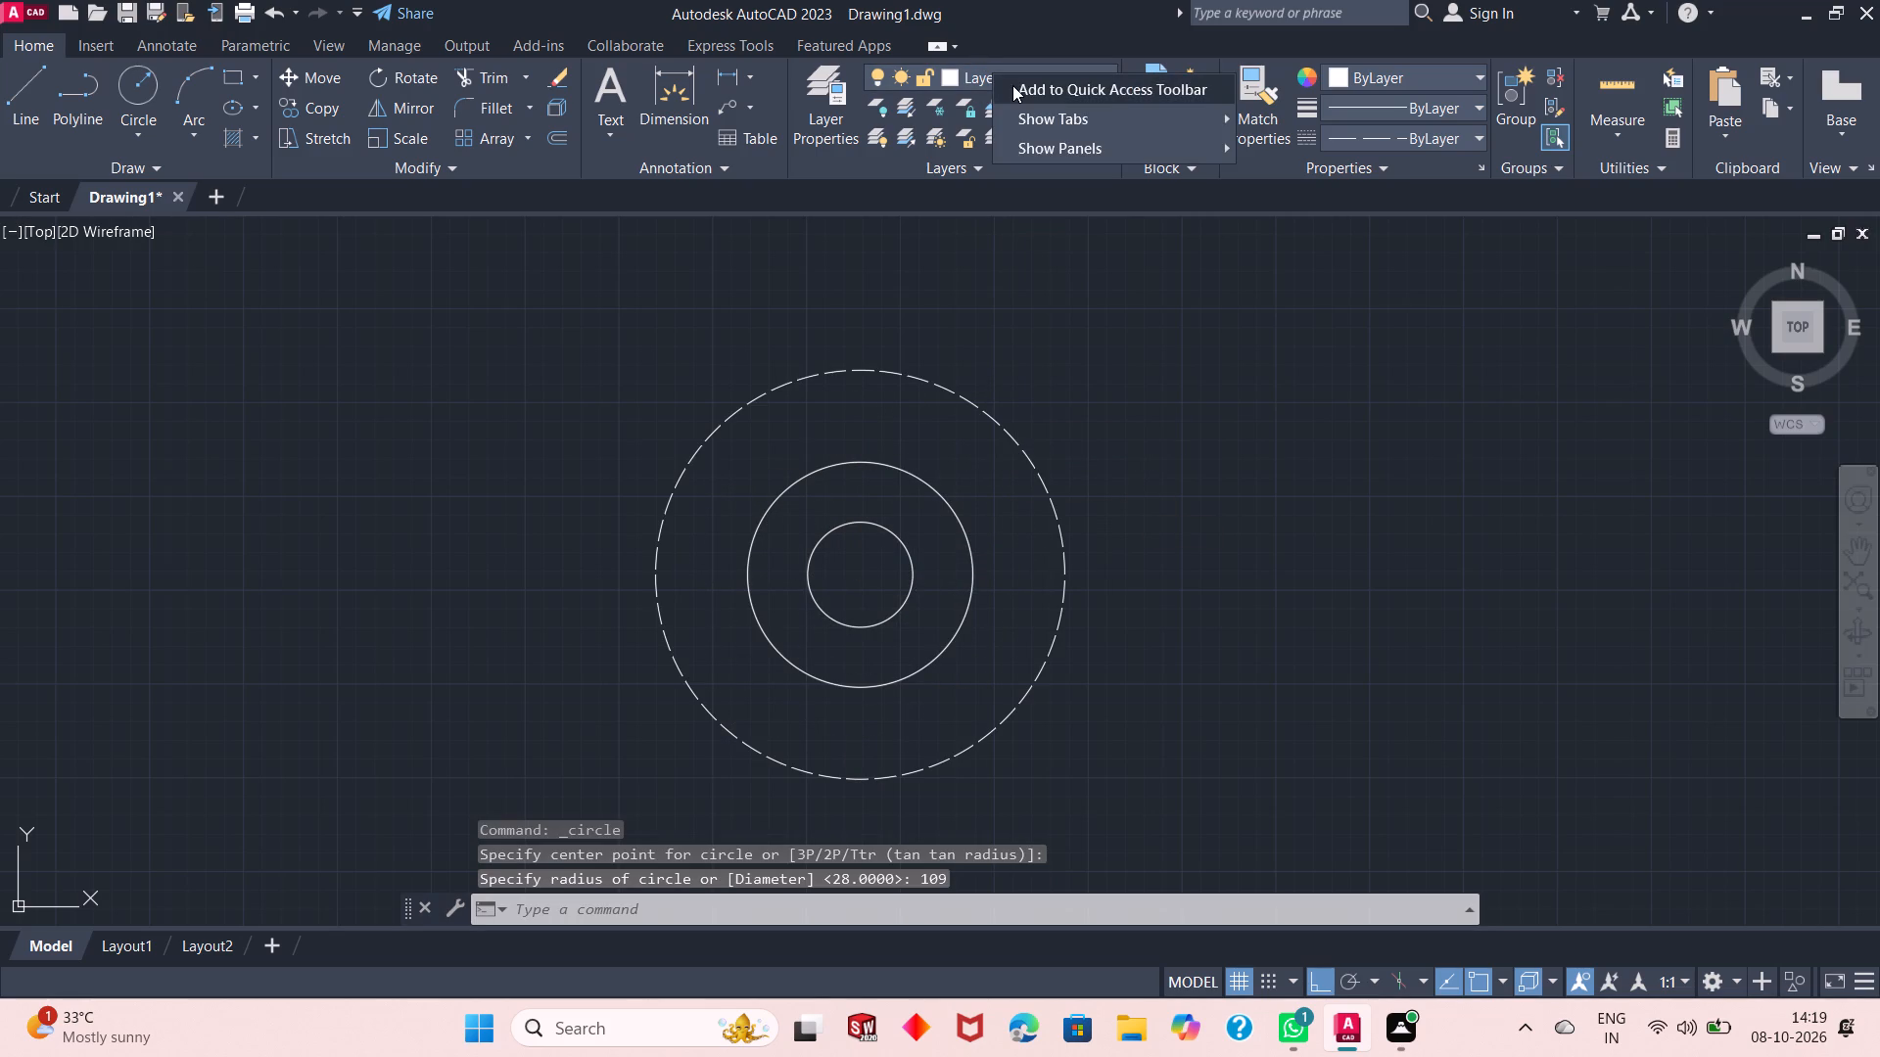
pyautogui.press('Escape')
pyautogui.click(1010, 79)
pyautogui.click(1016, 103)
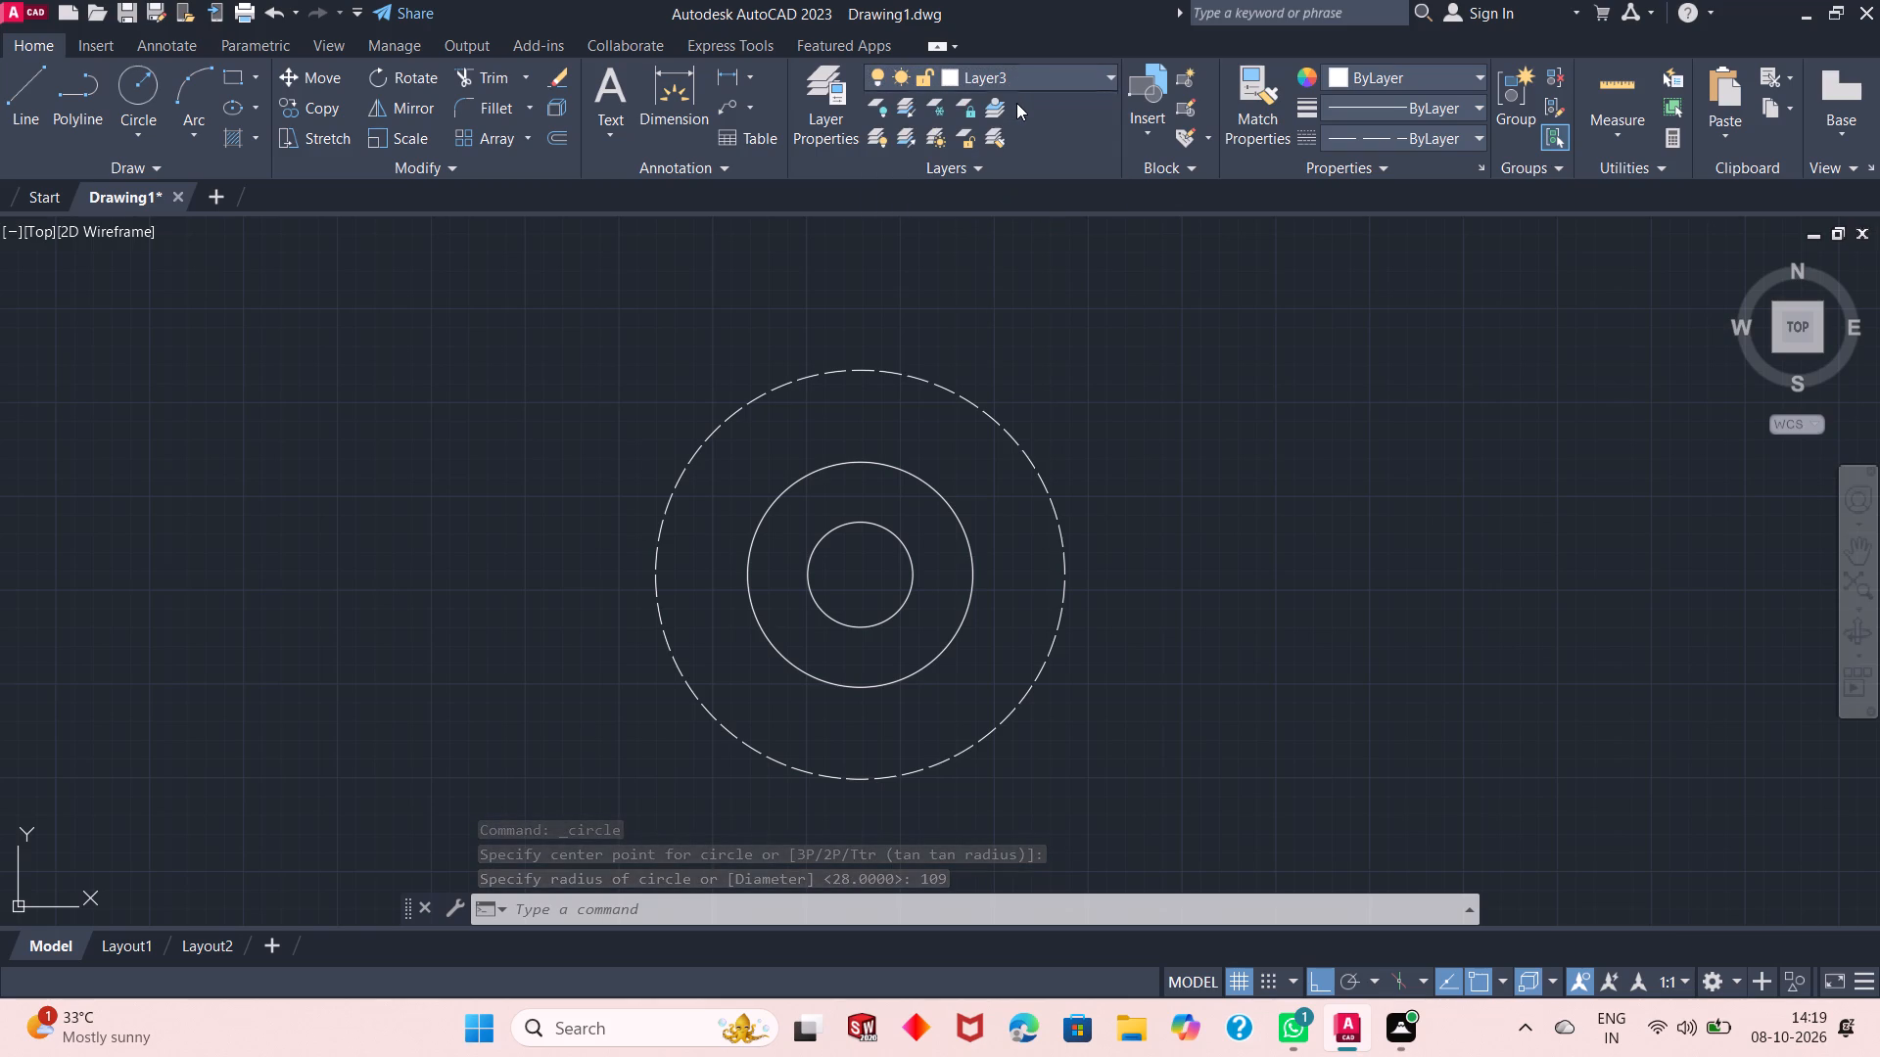
pyautogui.click(1037, 69)
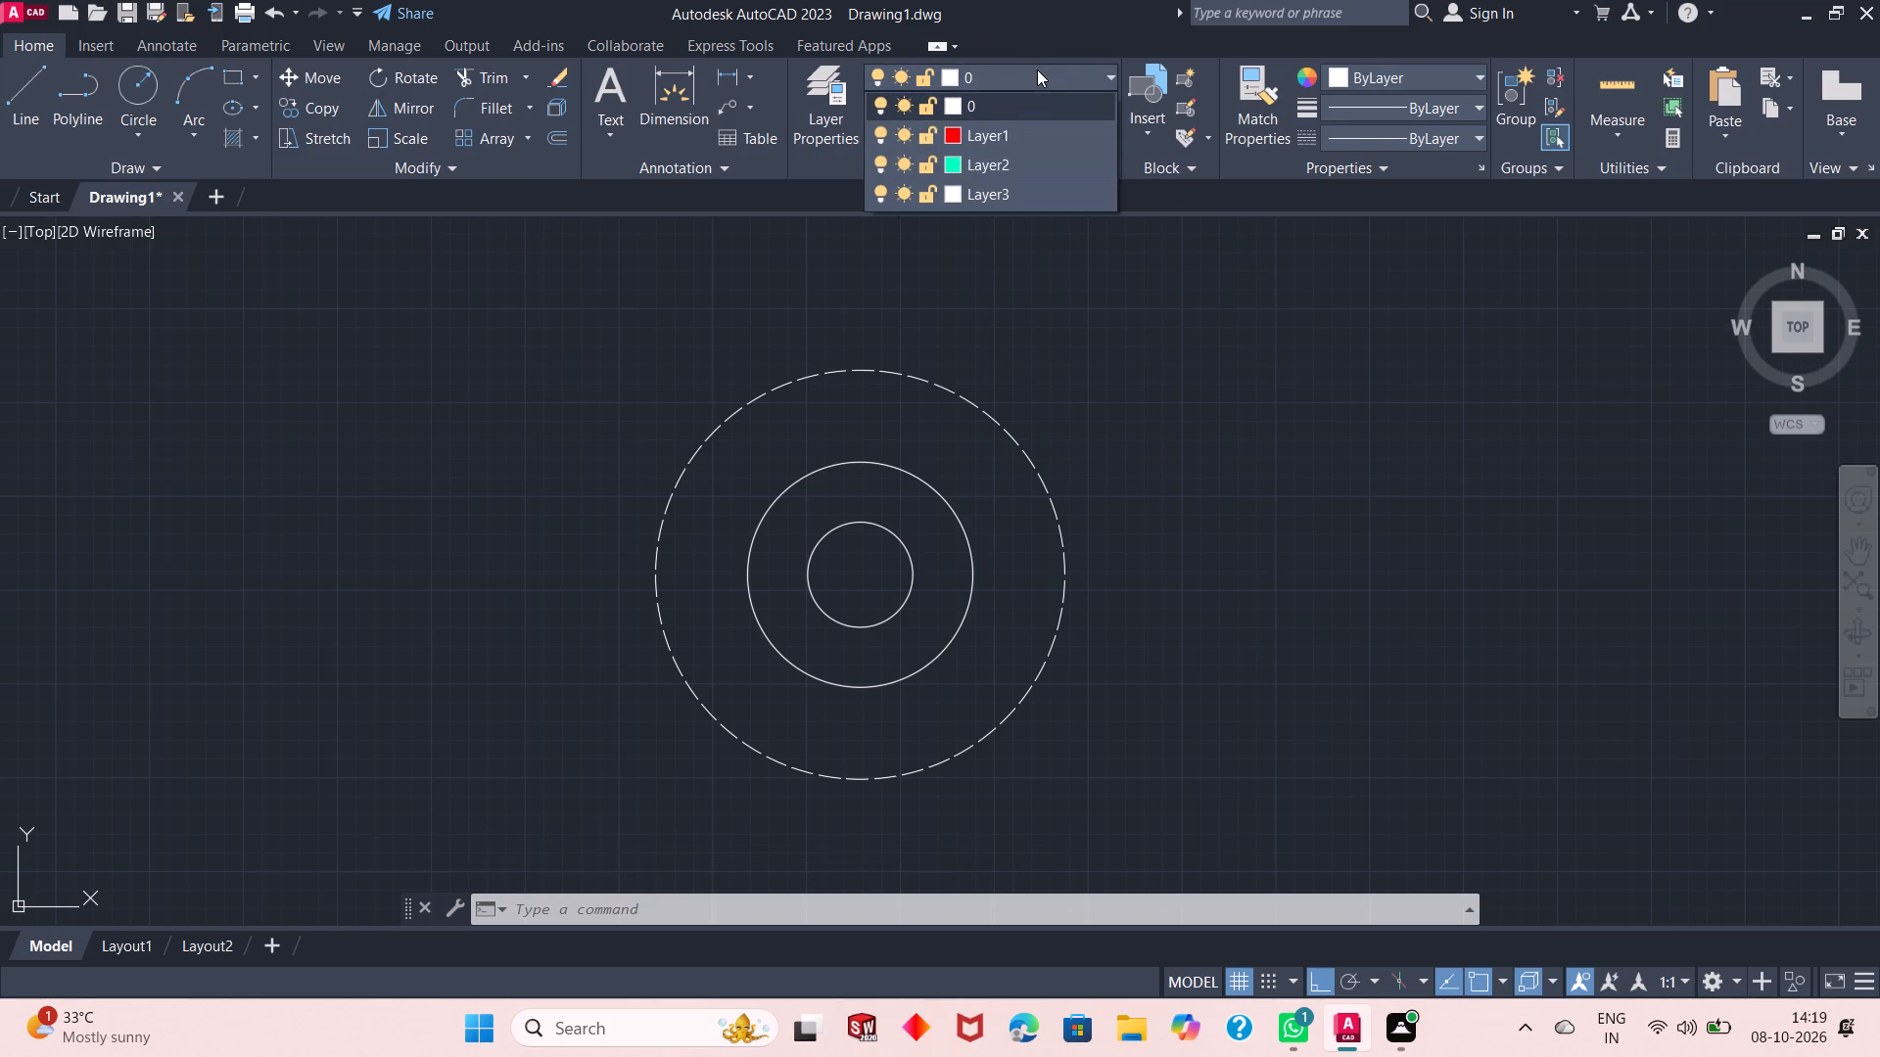
pyautogui.click(1045, 128)
pyautogui.click(28, 94)
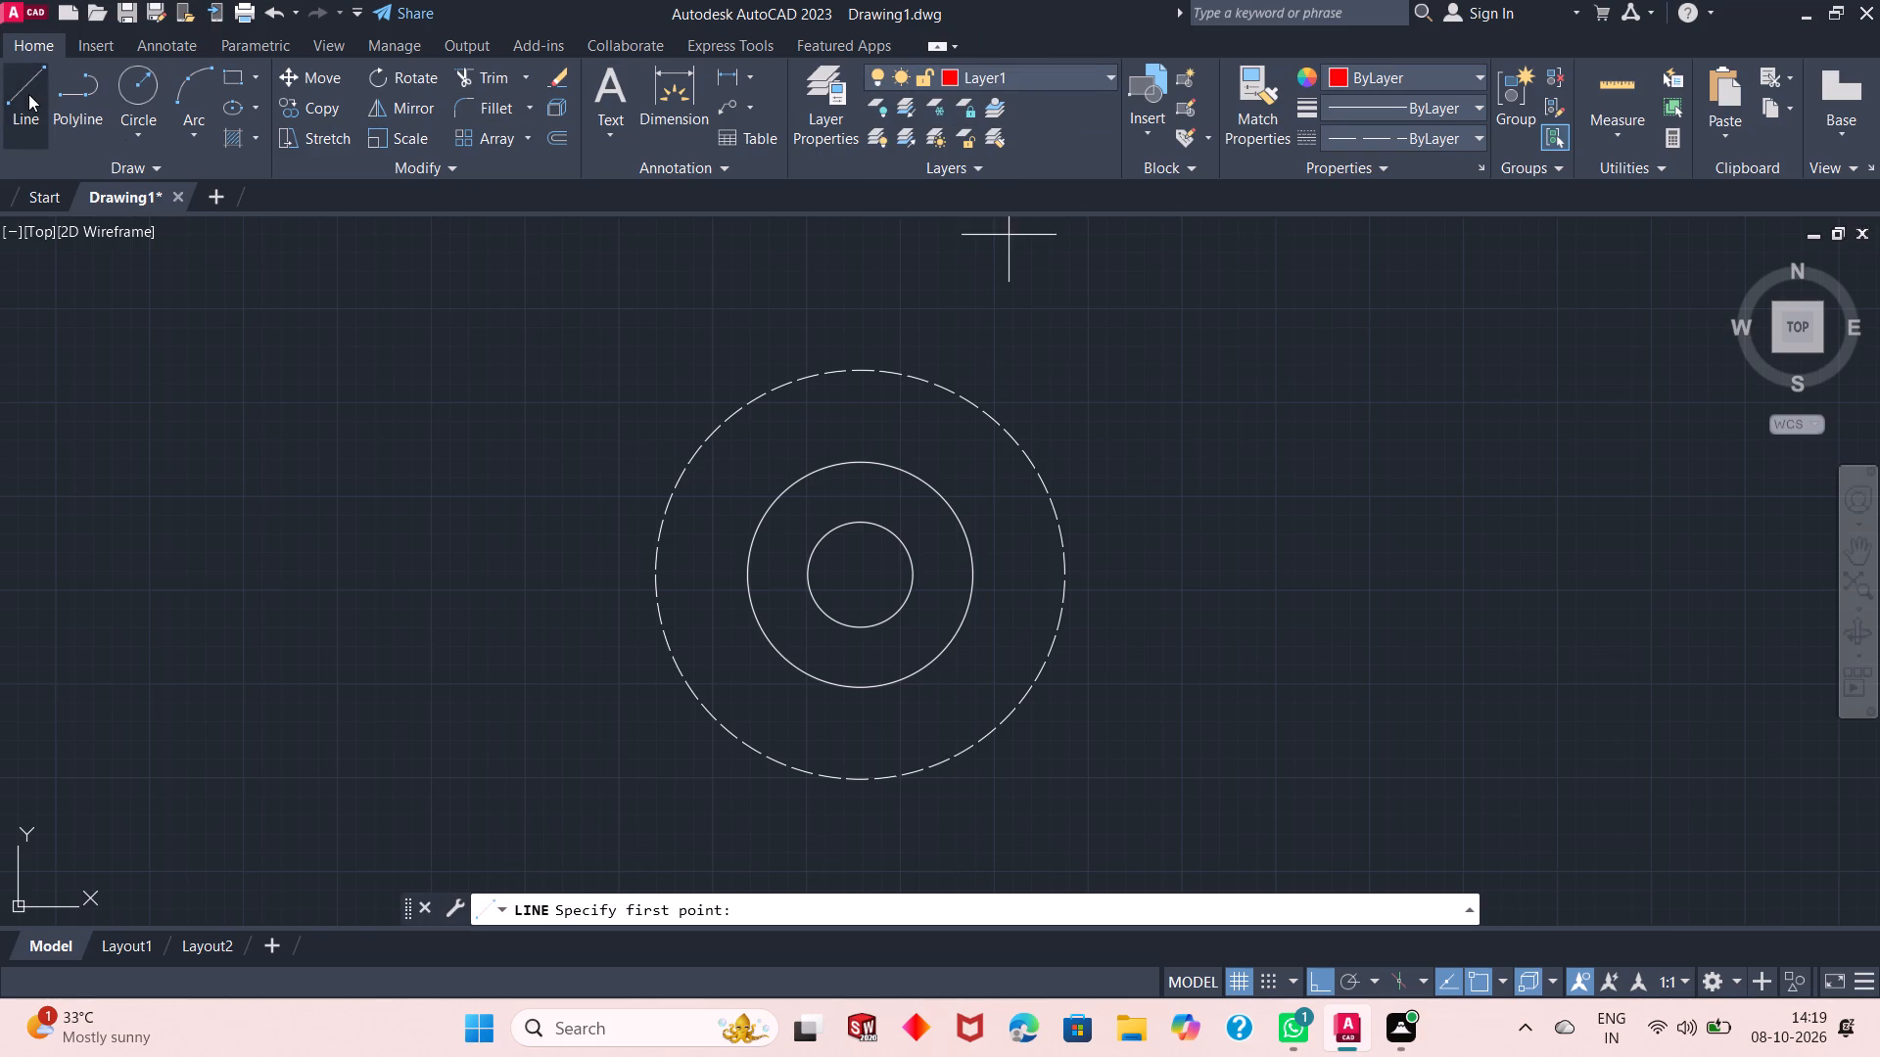
pyautogui.click(862, 574)
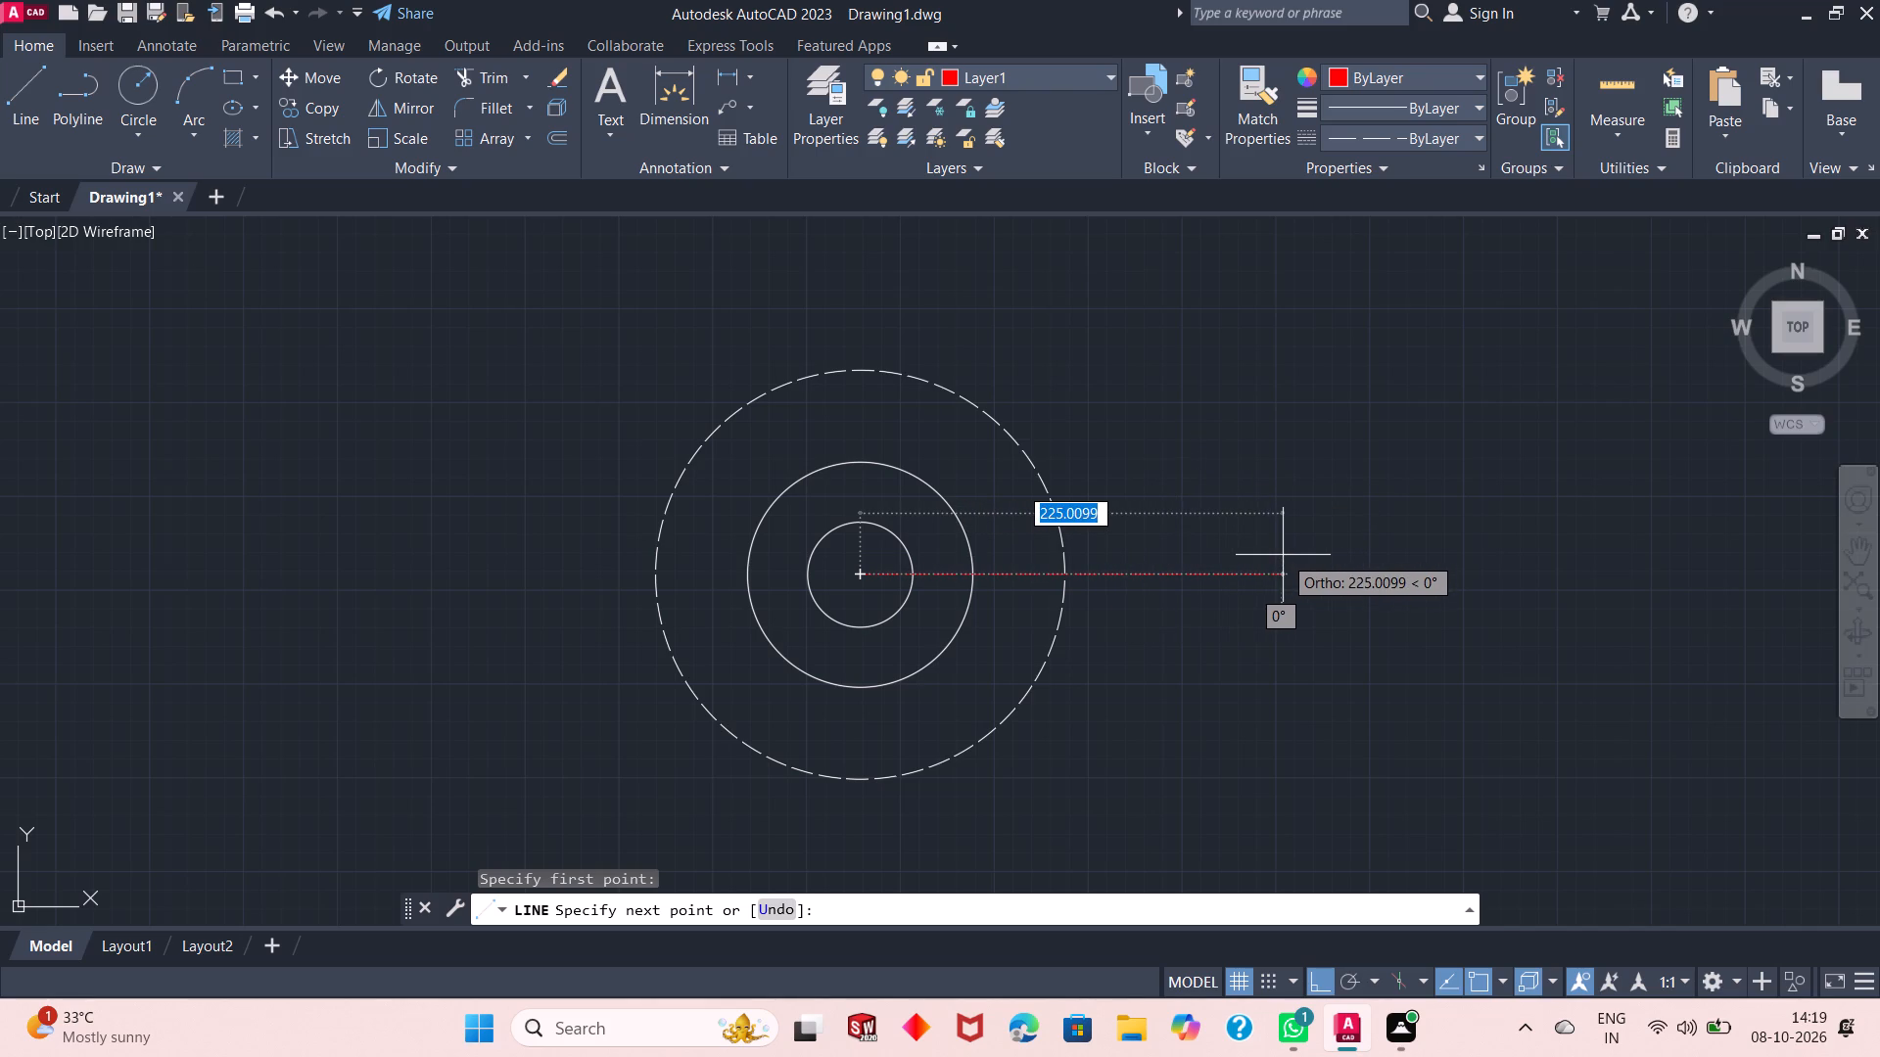
pyautogui.click(1208, 591)
pyautogui.press('Escape')
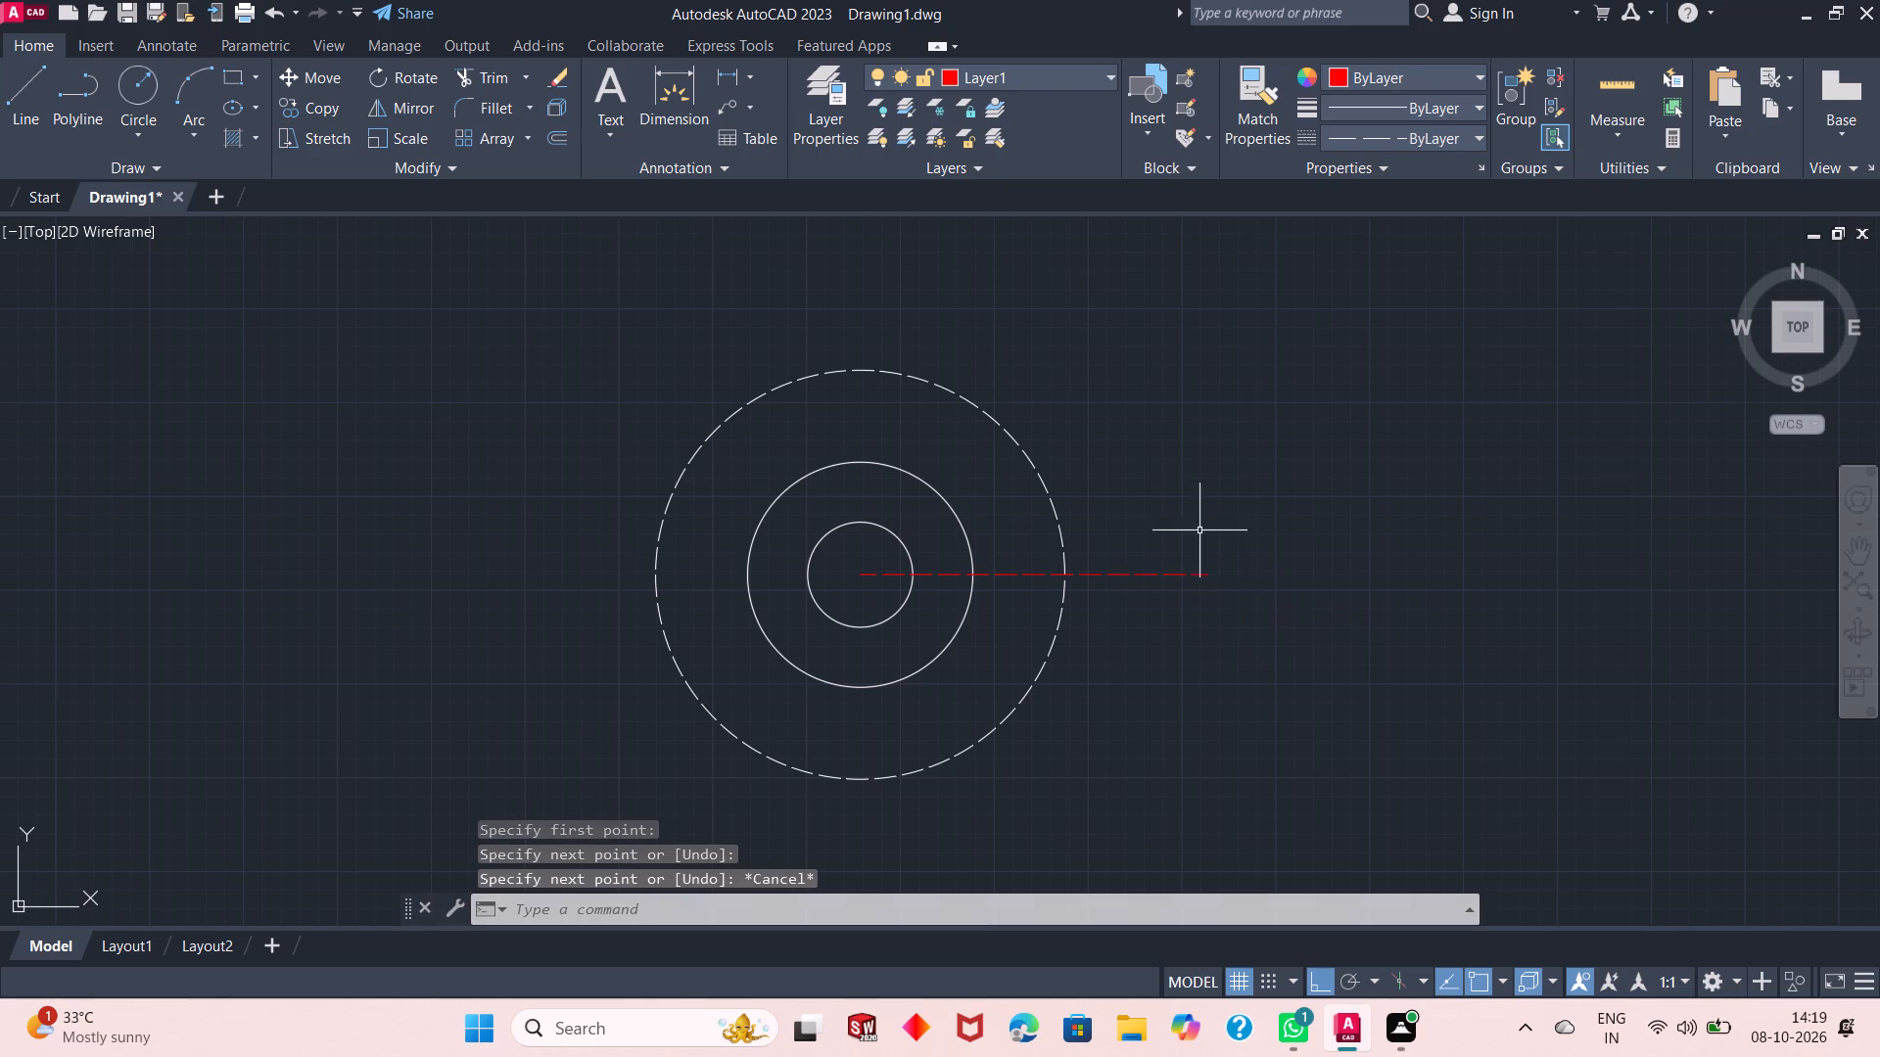
# Draw a horizontal centre line from the circles' centre to the left, ending past the radius 109 circle.
pyautogui.rightClick(1136, 417)
pyautogui.click(1156, 426)
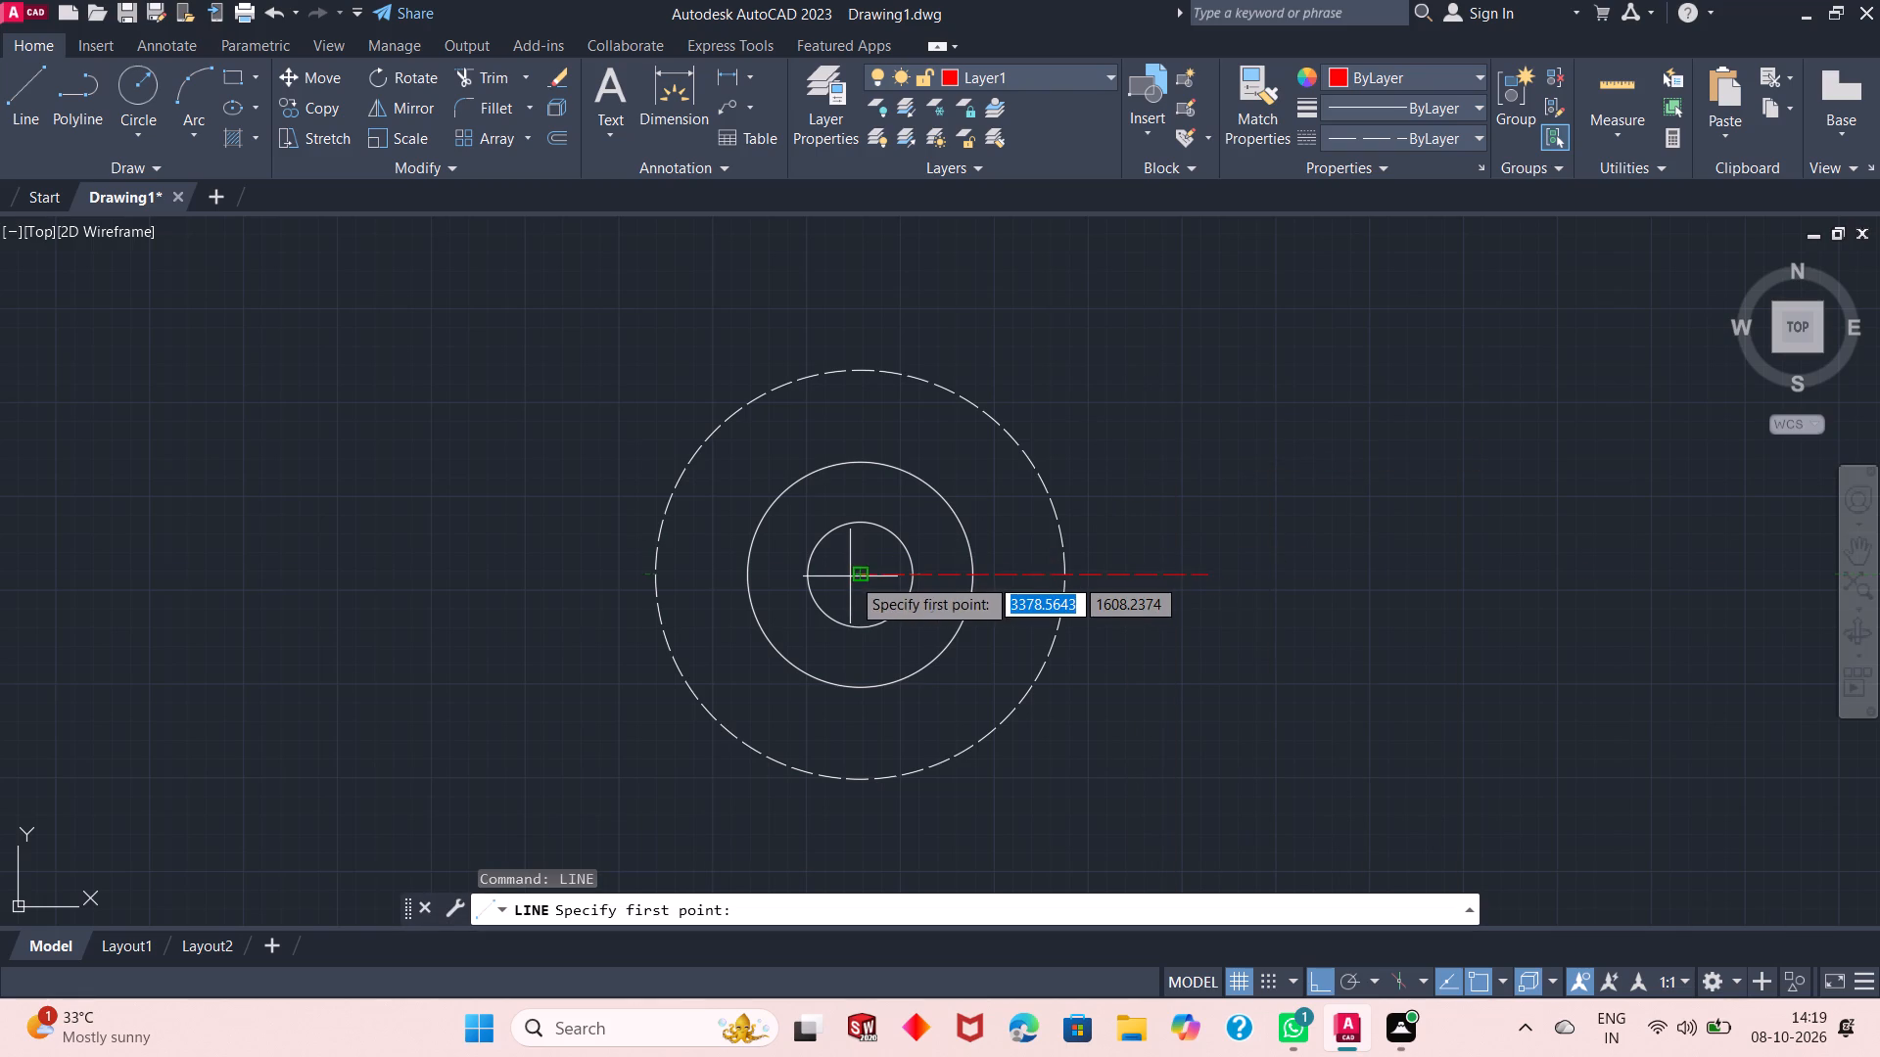
pyautogui.click(867, 576)
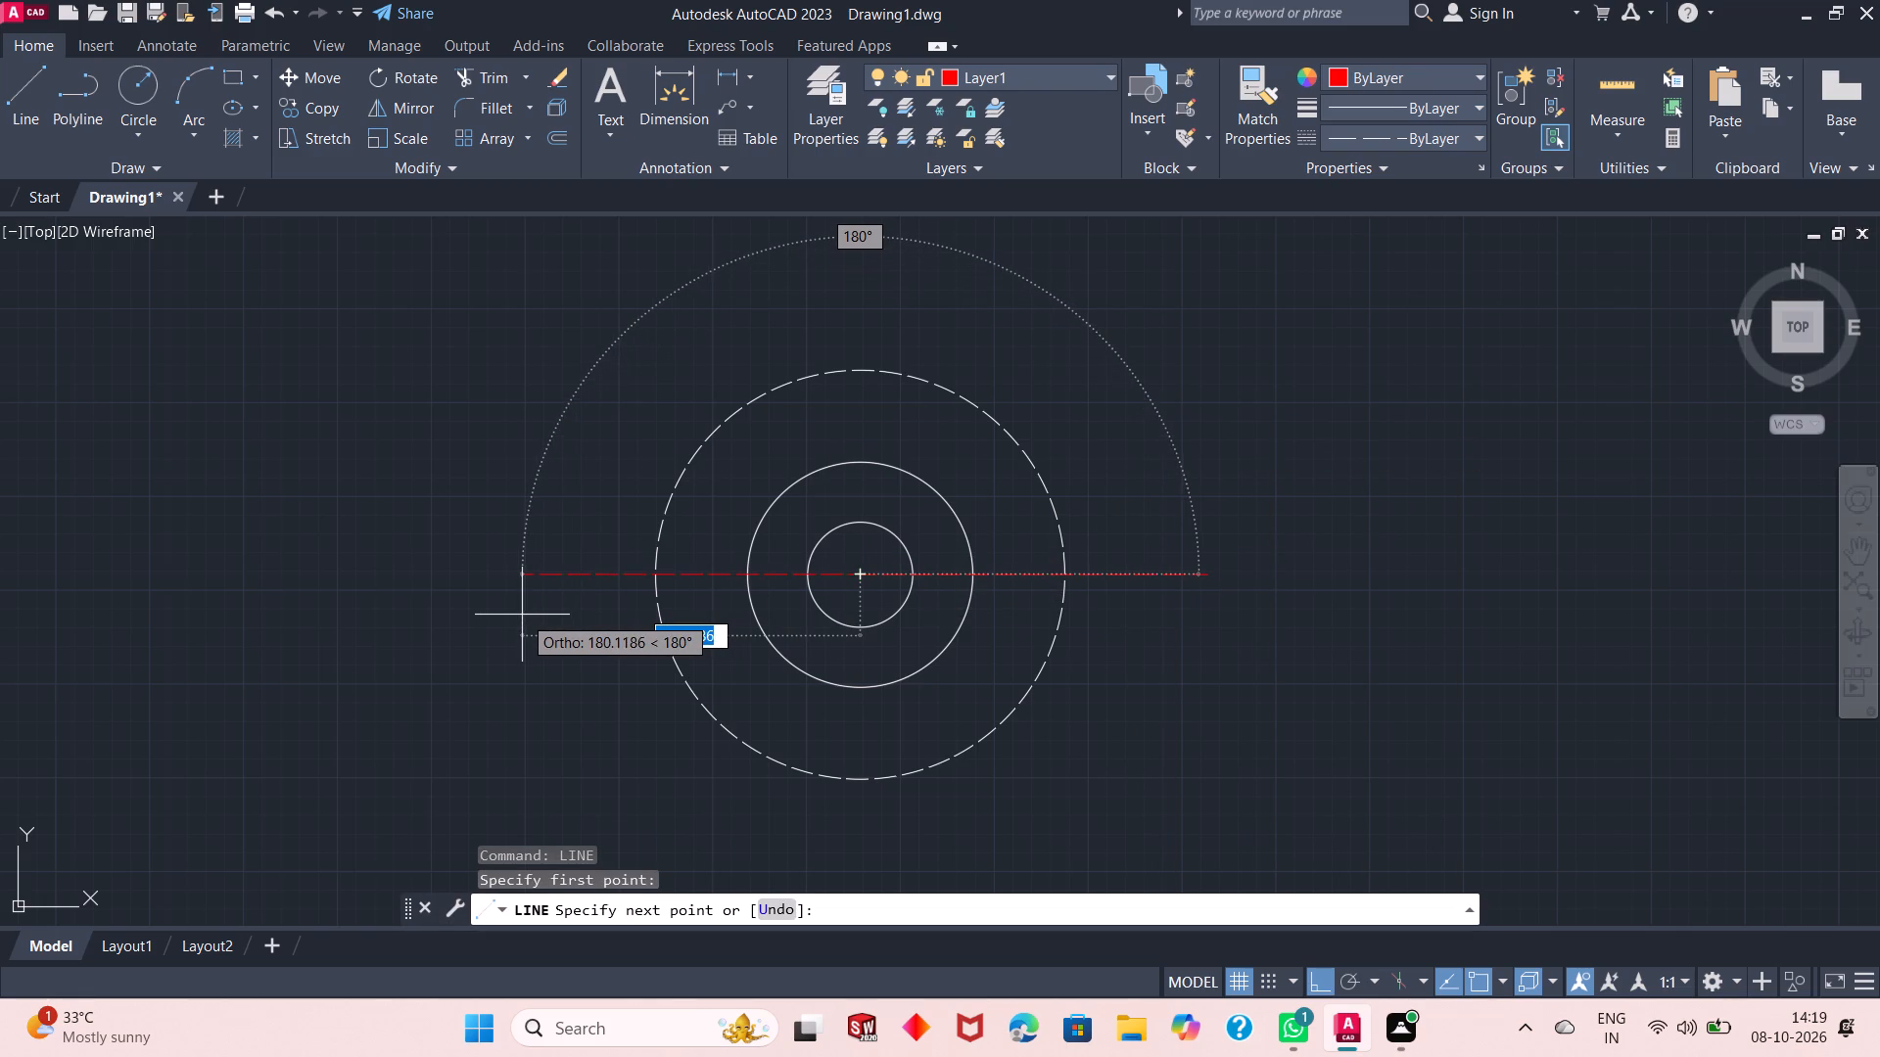
pyautogui.click(516, 615)
pyautogui.rightClick(513, 551)
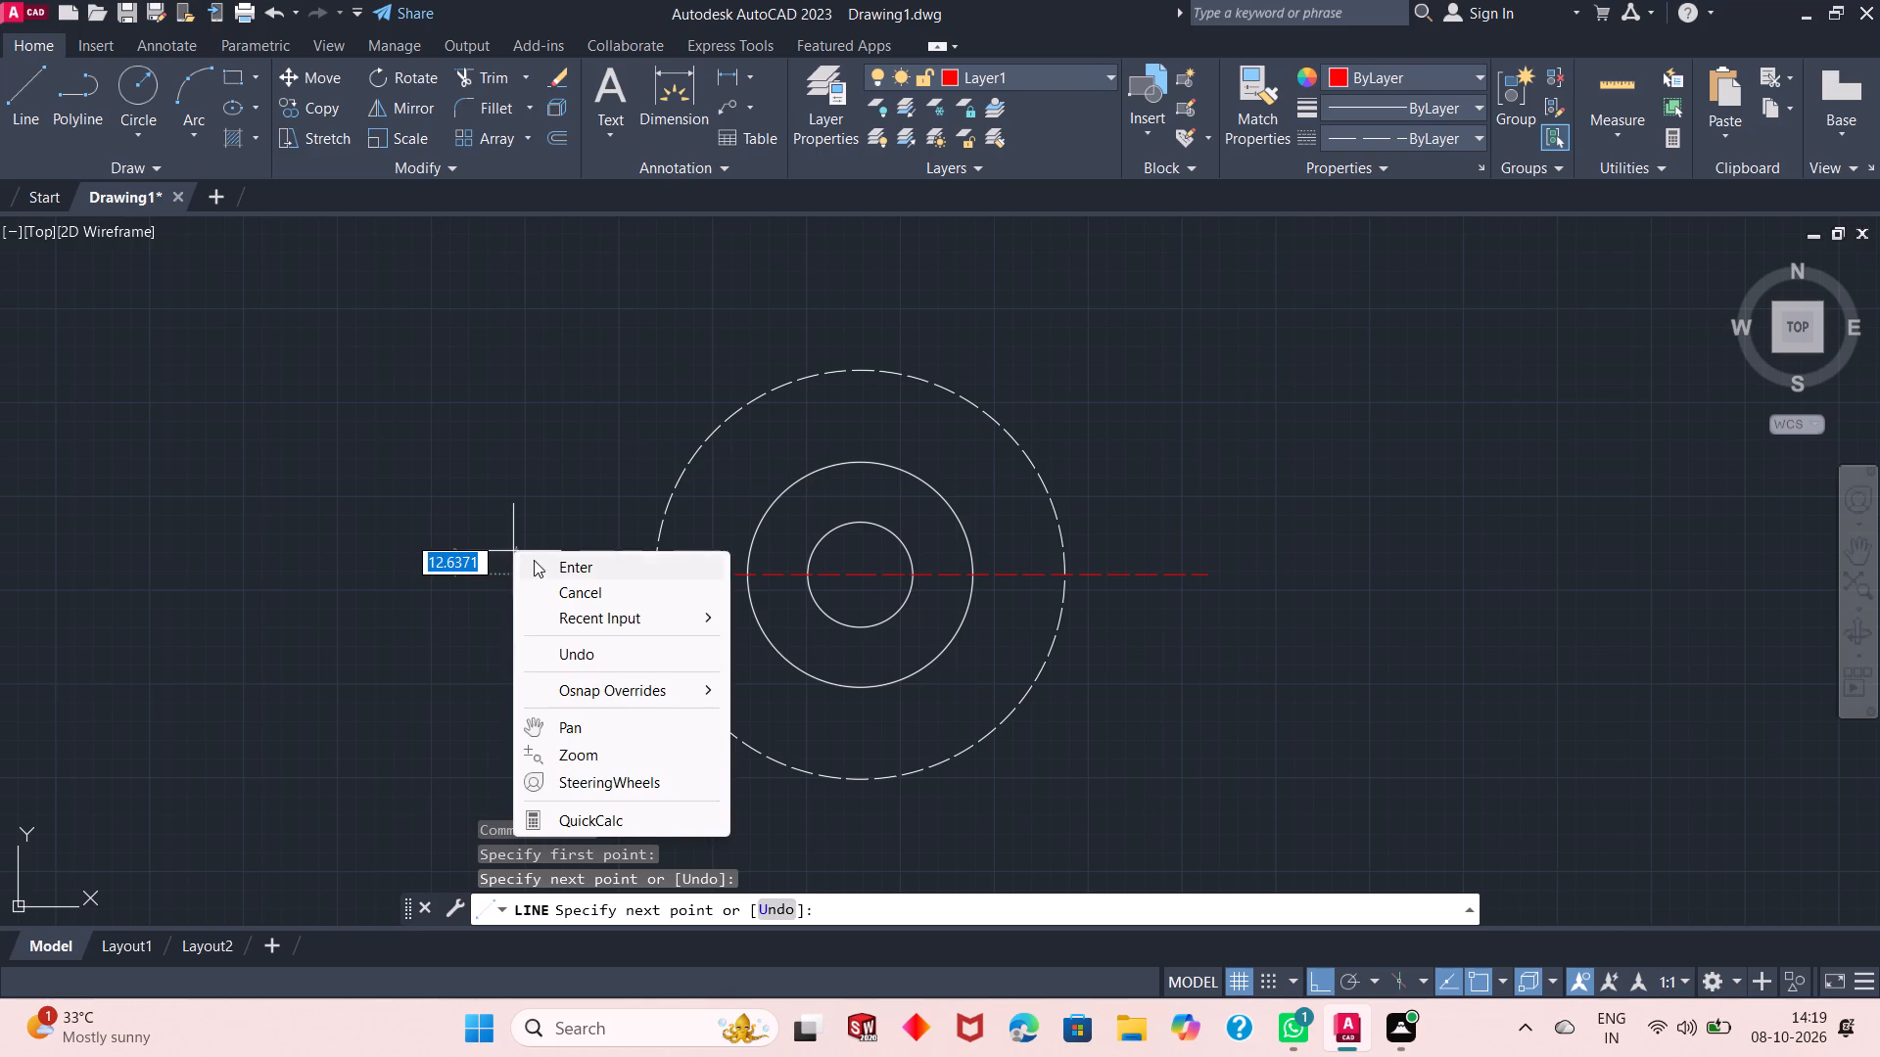
pyautogui.click(534, 560)
# Draw a vertical centre line from the circles' centre upward, ending past the radius 109 circle.
pyautogui.click(20, 82)
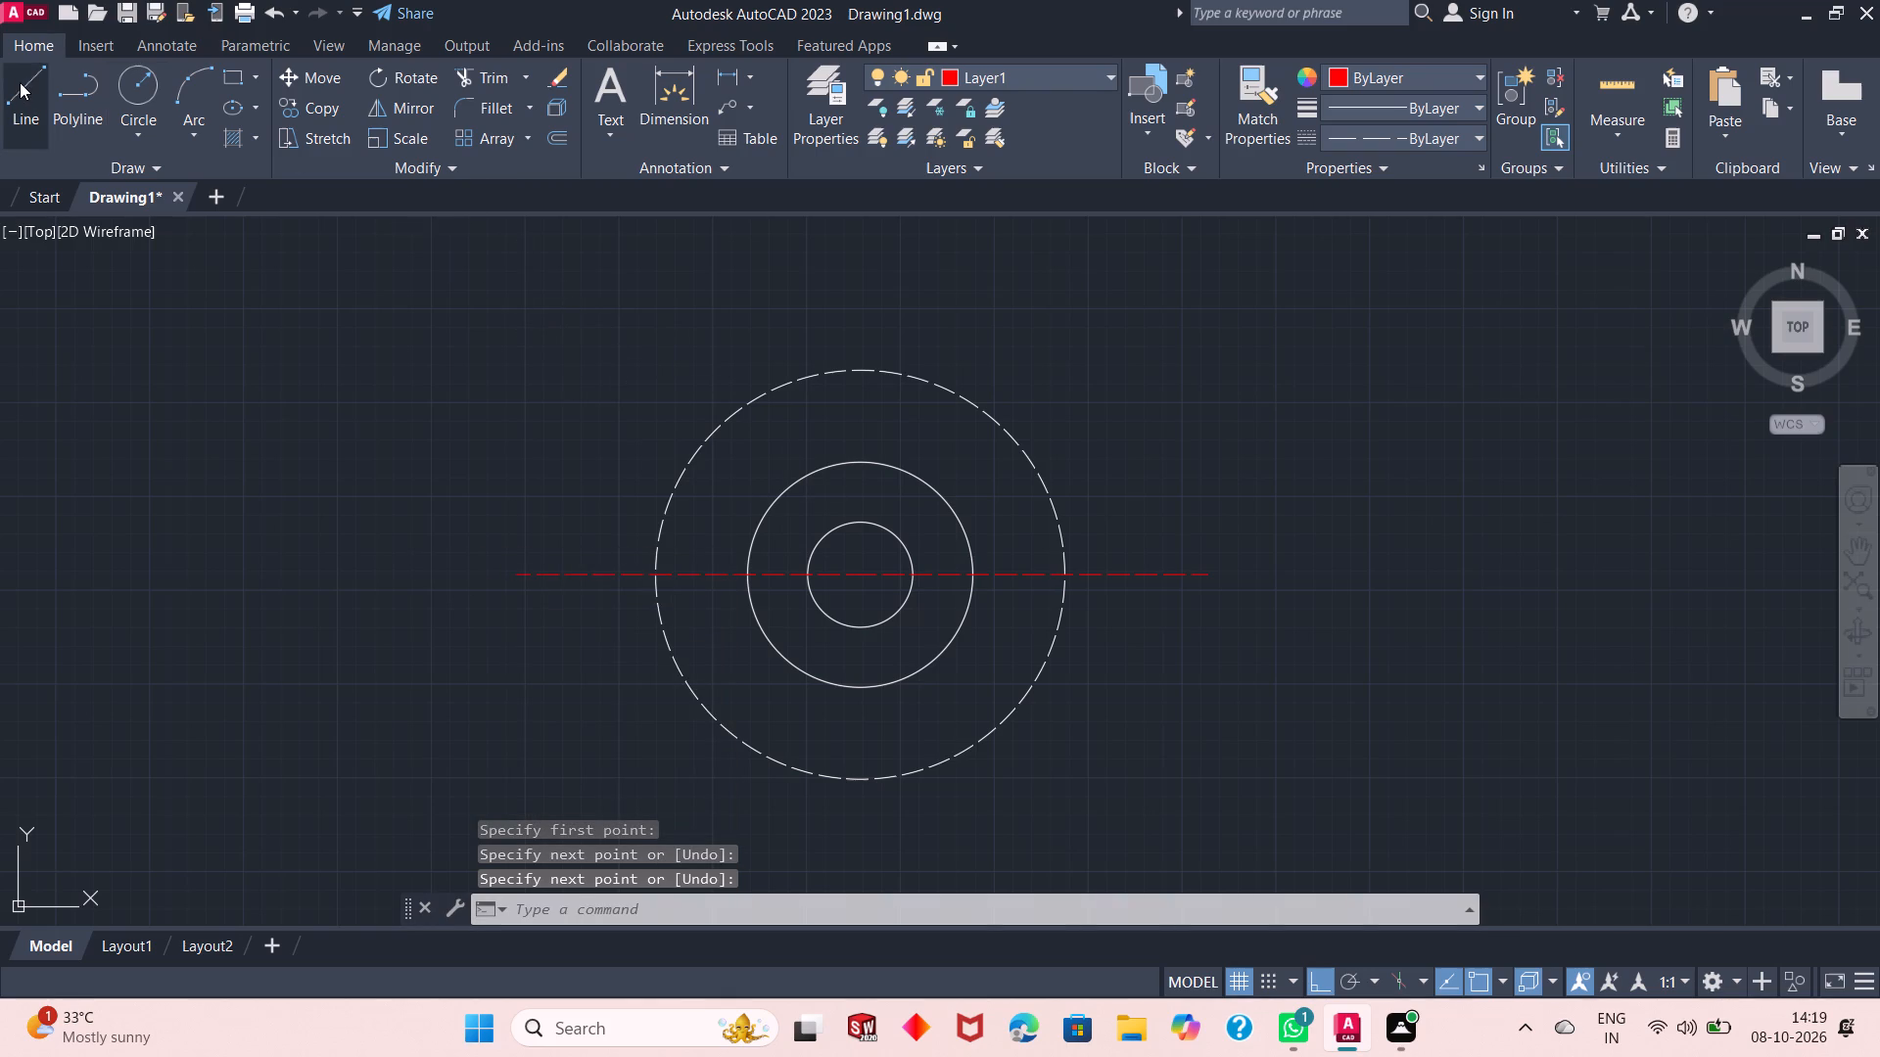
pyautogui.click(865, 576)
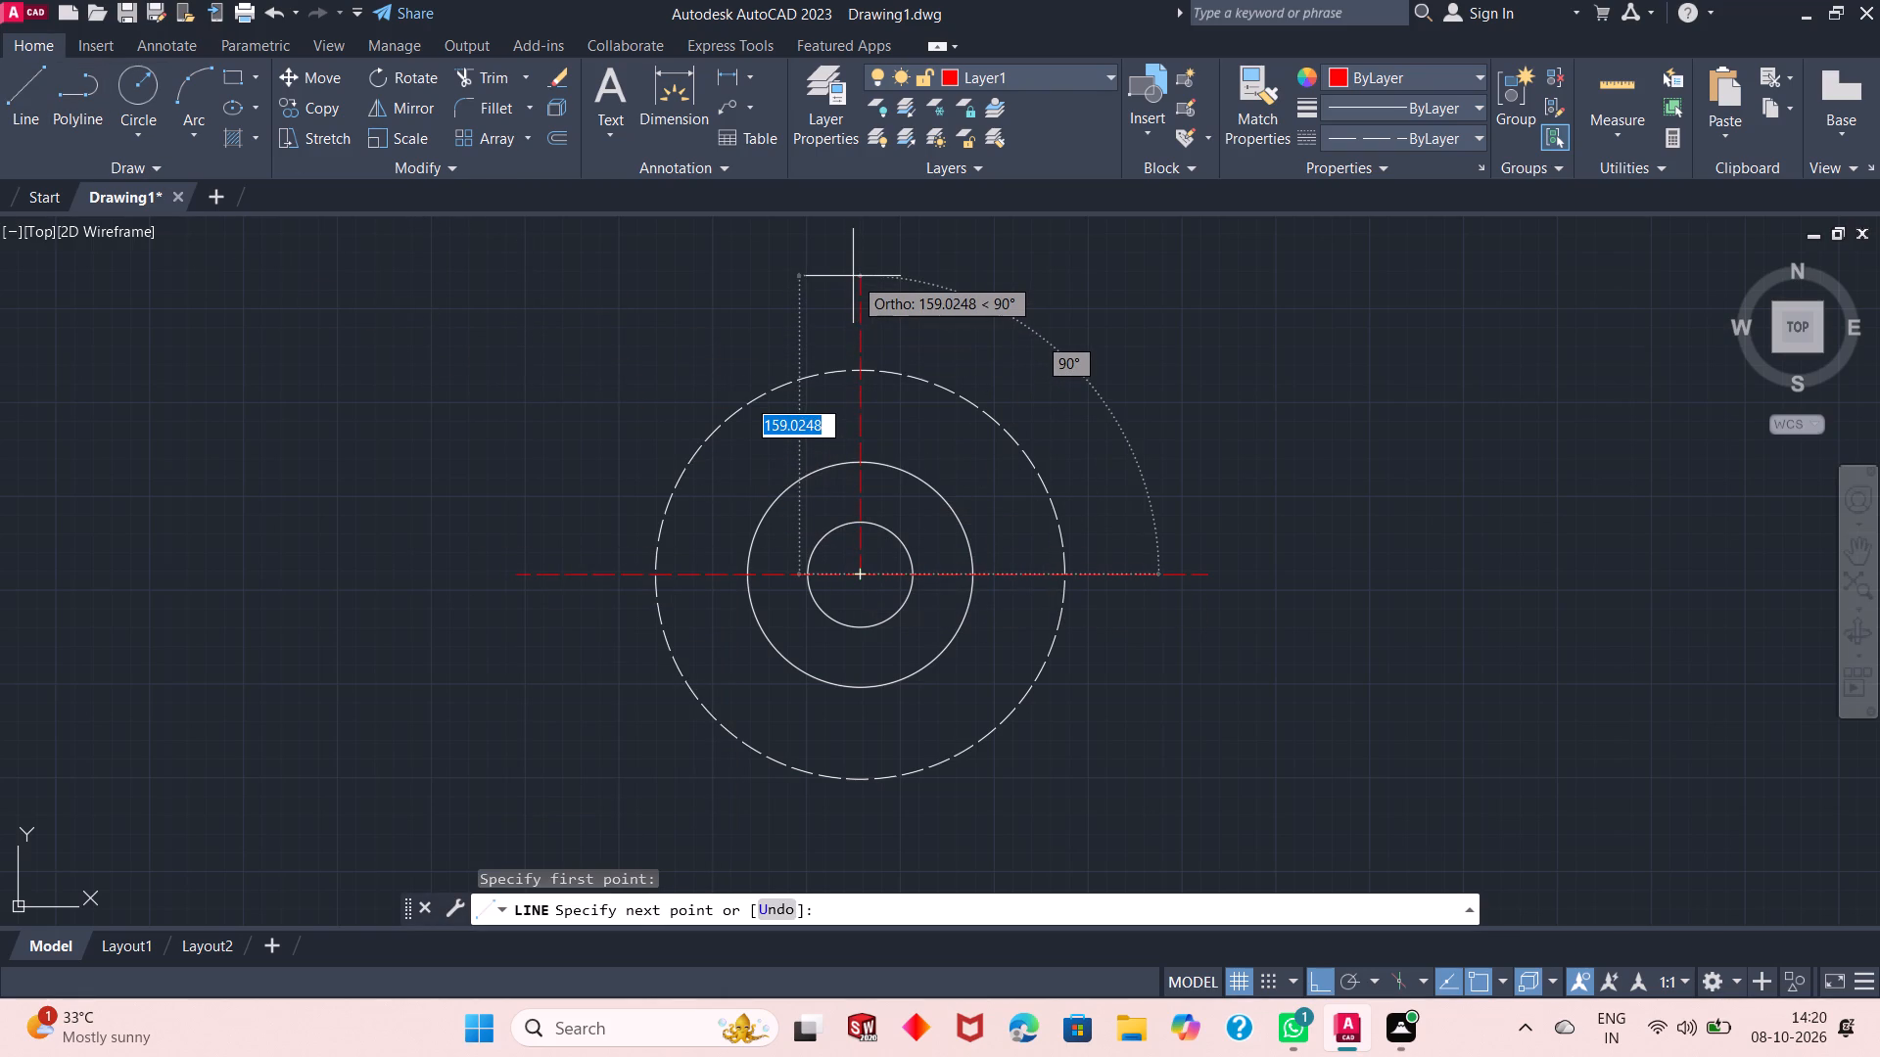
pyautogui.click(867, 261)
pyautogui.rightClick(867, 261)
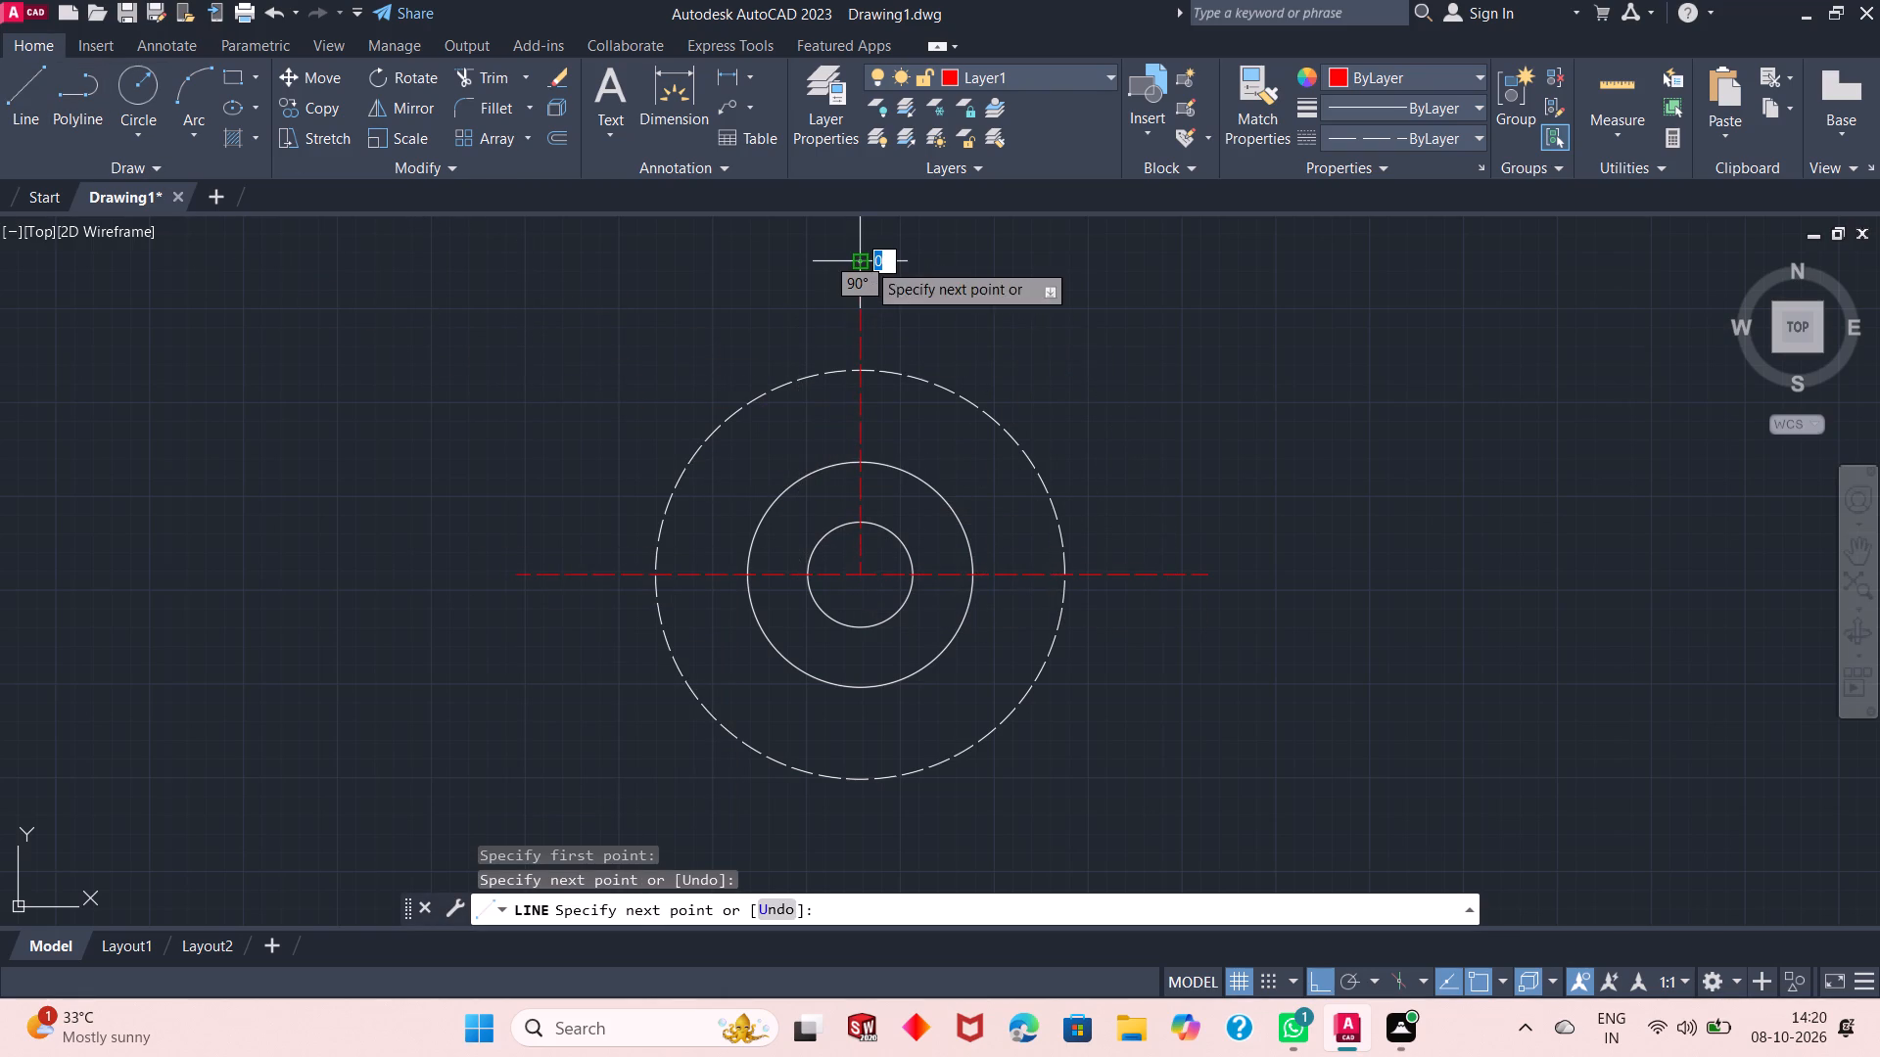
pyautogui.click(877, 262)
pyautogui.click(910, 272)
pyautogui.rightClick(935, 237)
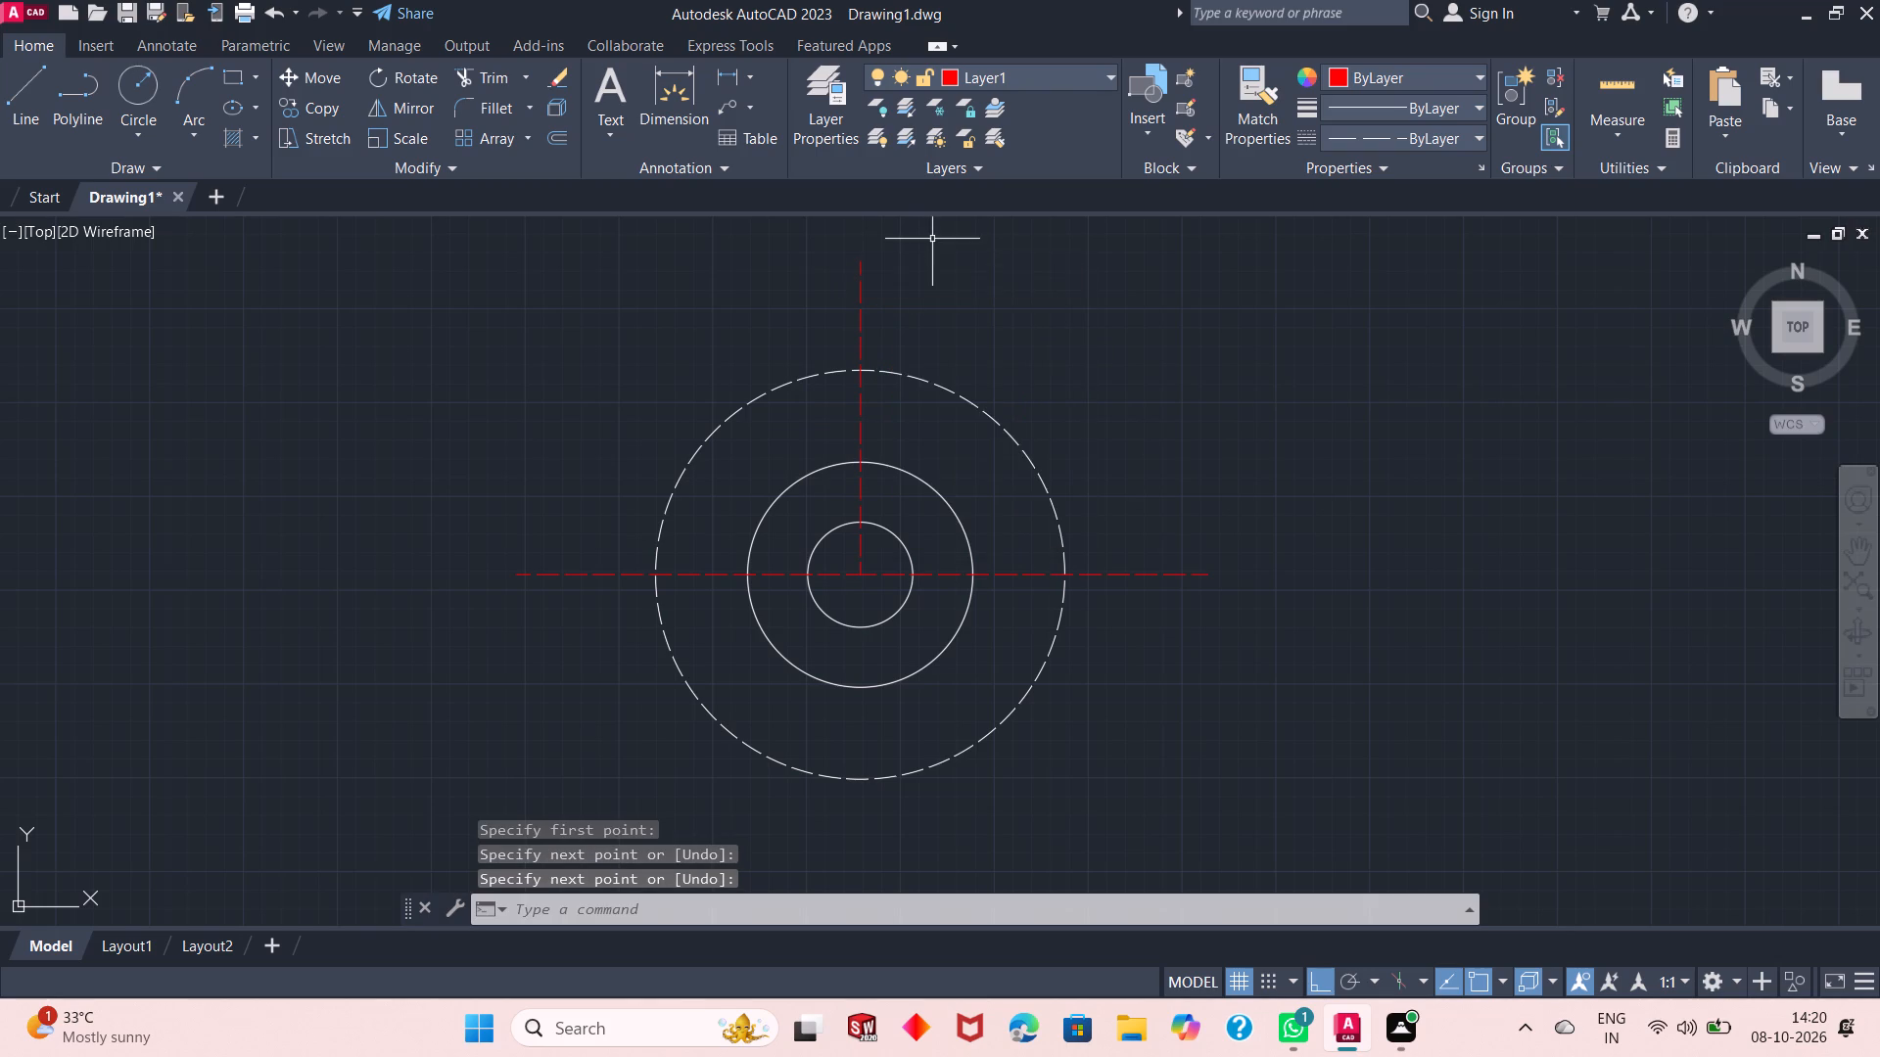
# Draw a vertical centre line from the circles' centre downward, ending past the radius 109 circle.
pyautogui.click(955, 243)
pyautogui.scroll(-1, 914, 369)
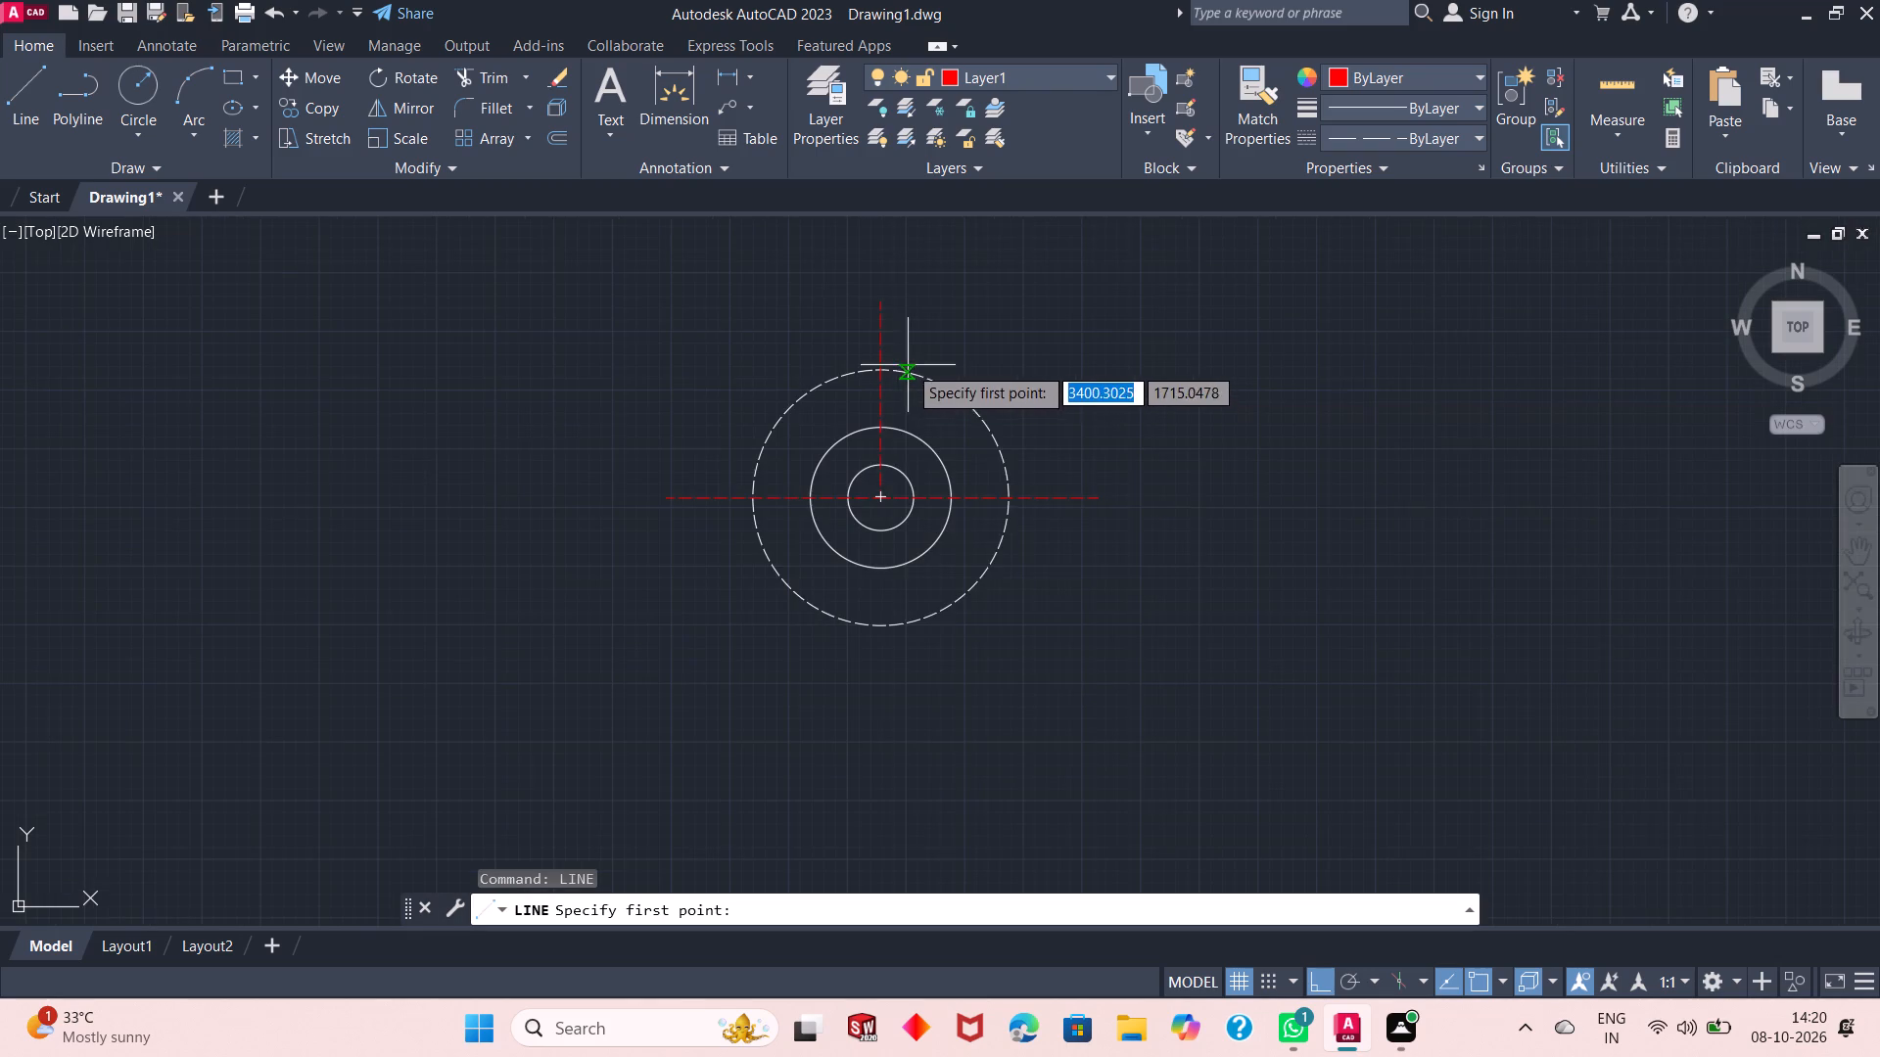
pyautogui.scroll(-1, 908, 365)
pyautogui.scroll(1, 942, 514)
pyautogui.scroll(2, 870, 423)
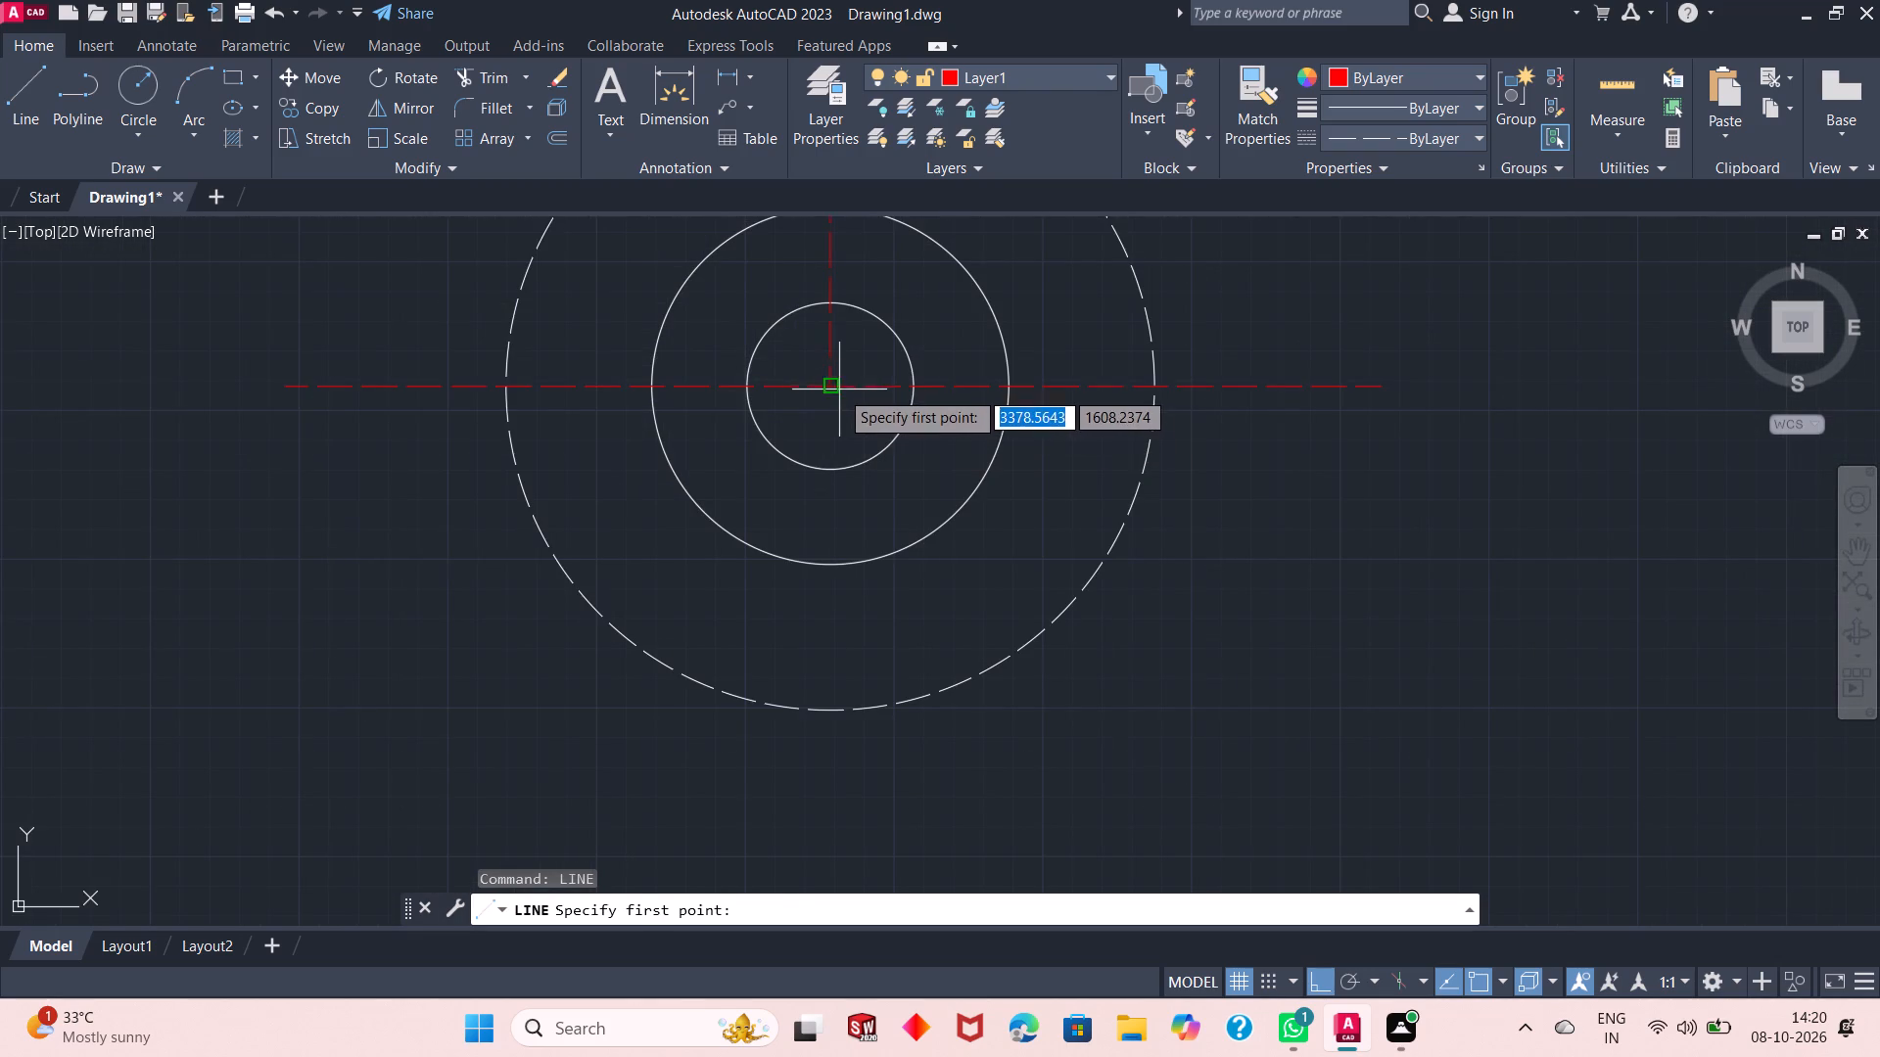
pyautogui.click(832, 386)
pyautogui.scroll(-2, 850, 490)
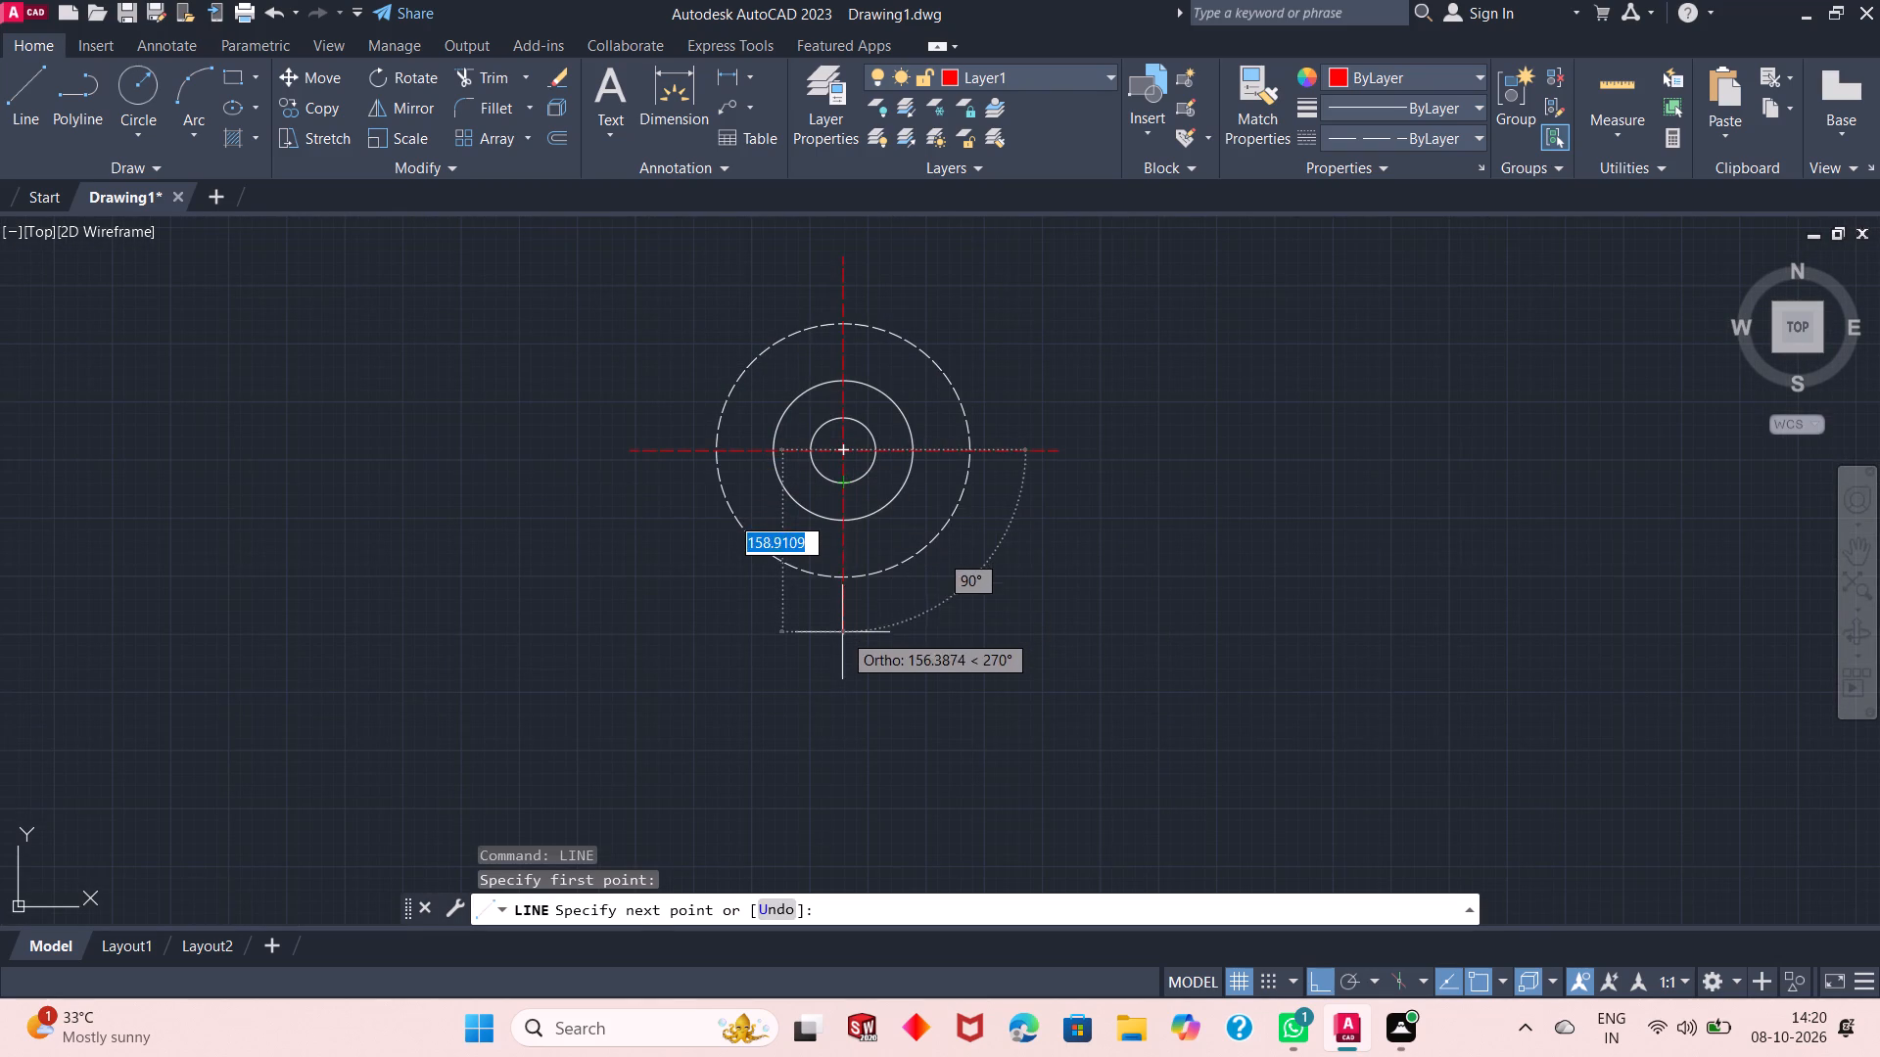
pyautogui.click(843, 641)
pyautogui.rightClick(845, 643)
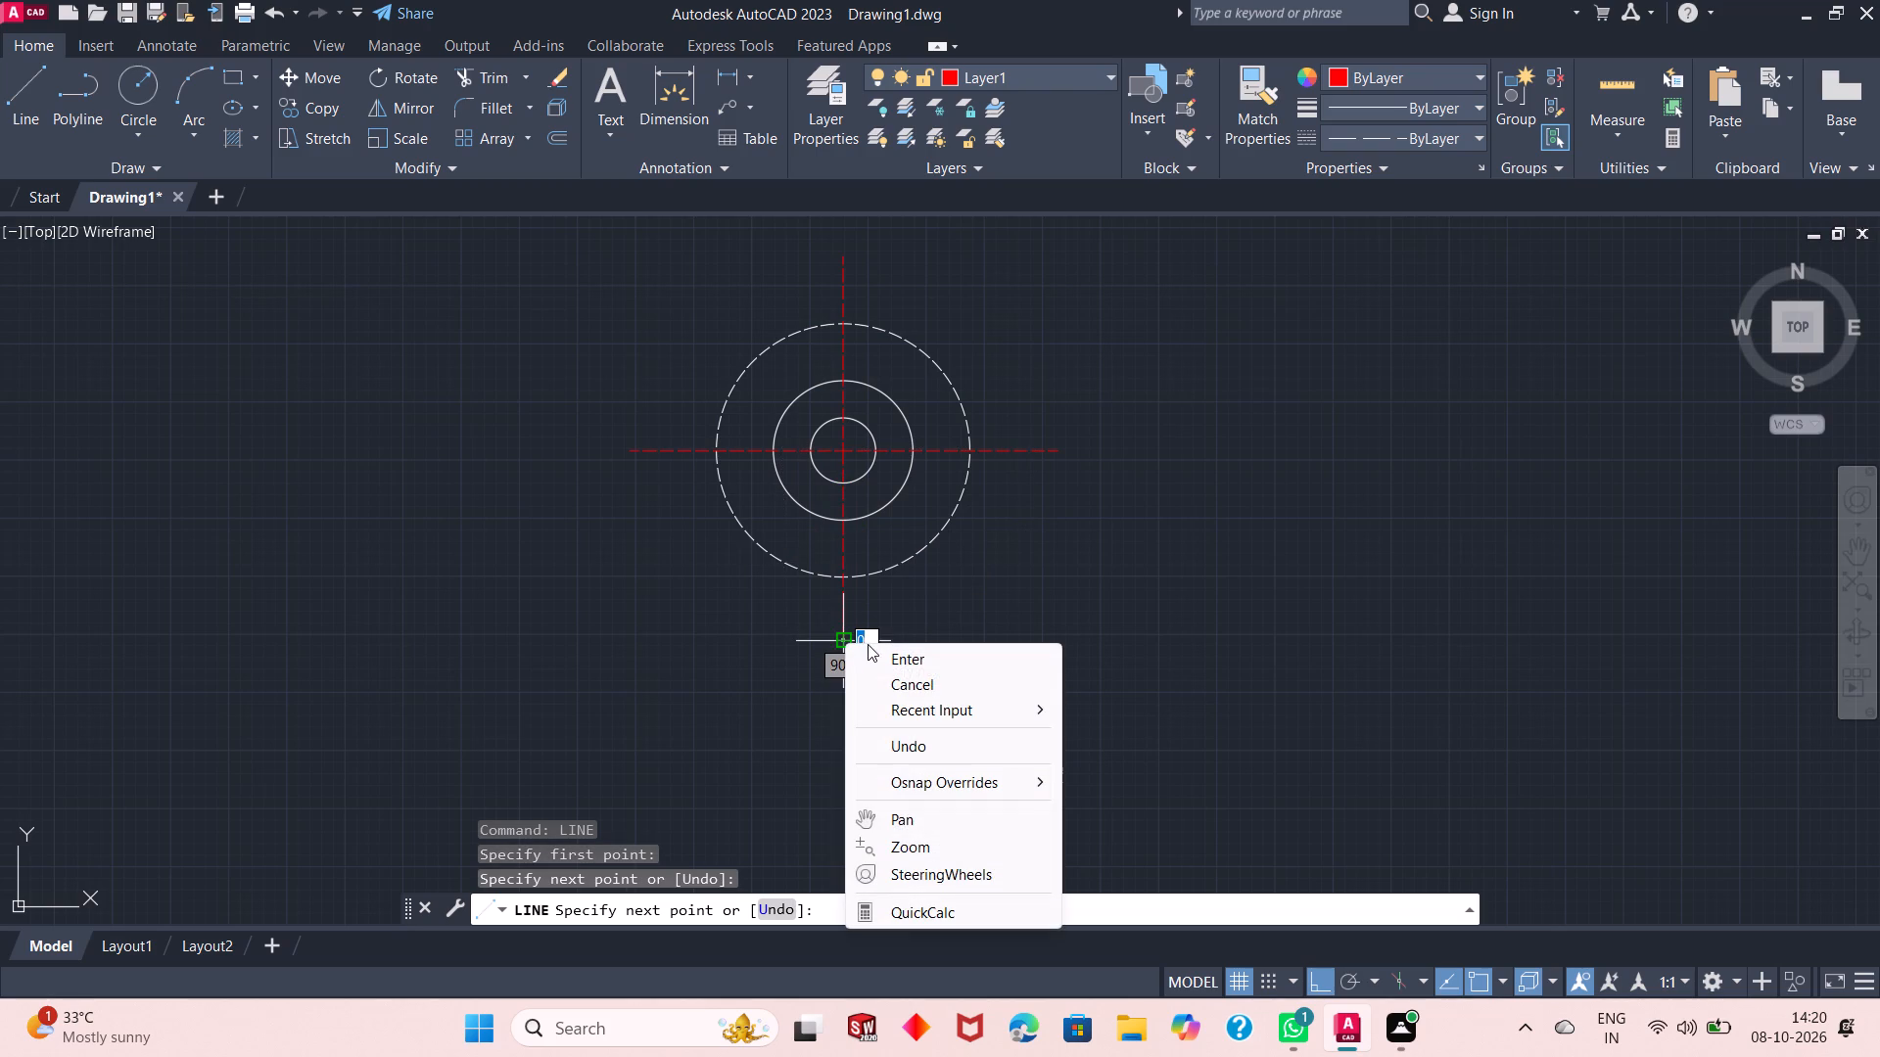
pyautogui.click(868, 644)
pyautogui.click(912, 664)
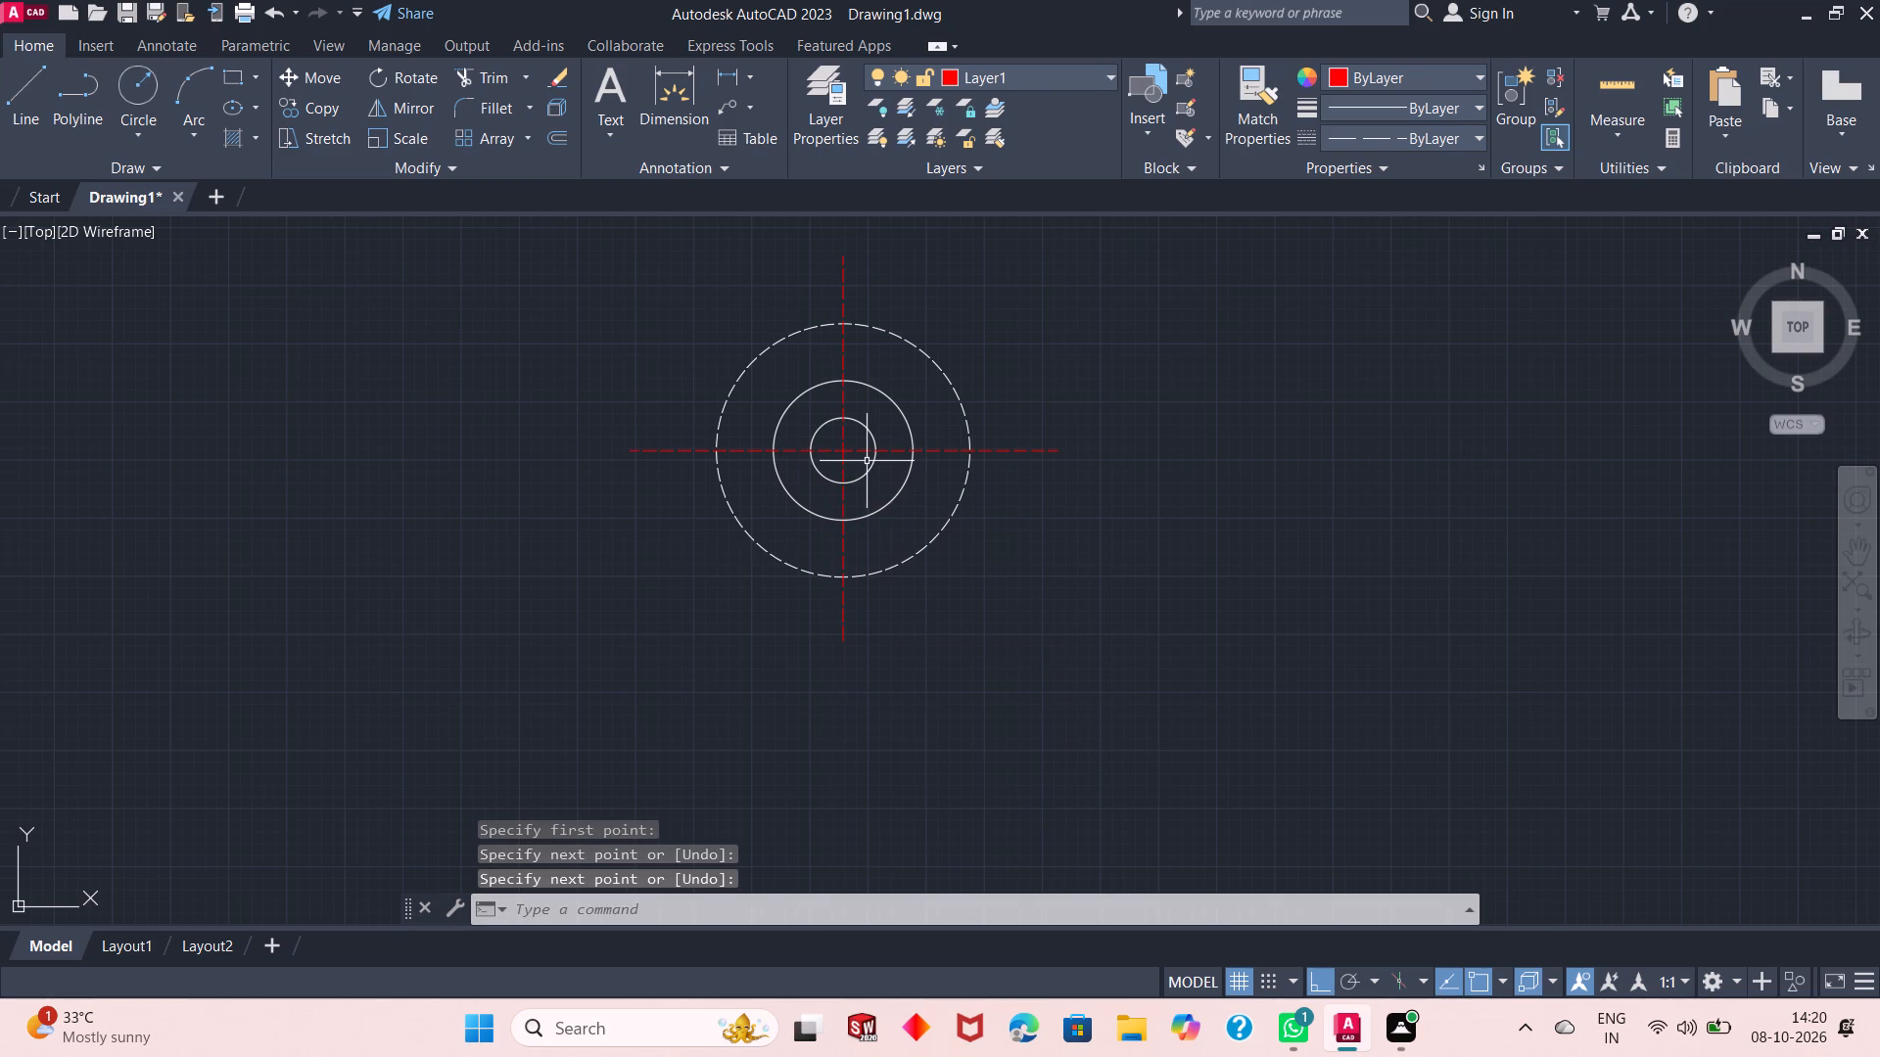
# Make layer 0 current and draw a radius 30 circle centred where the dashed circle meets the upper vertical centre line.
pyautogui.scroll(1, 869, 417)
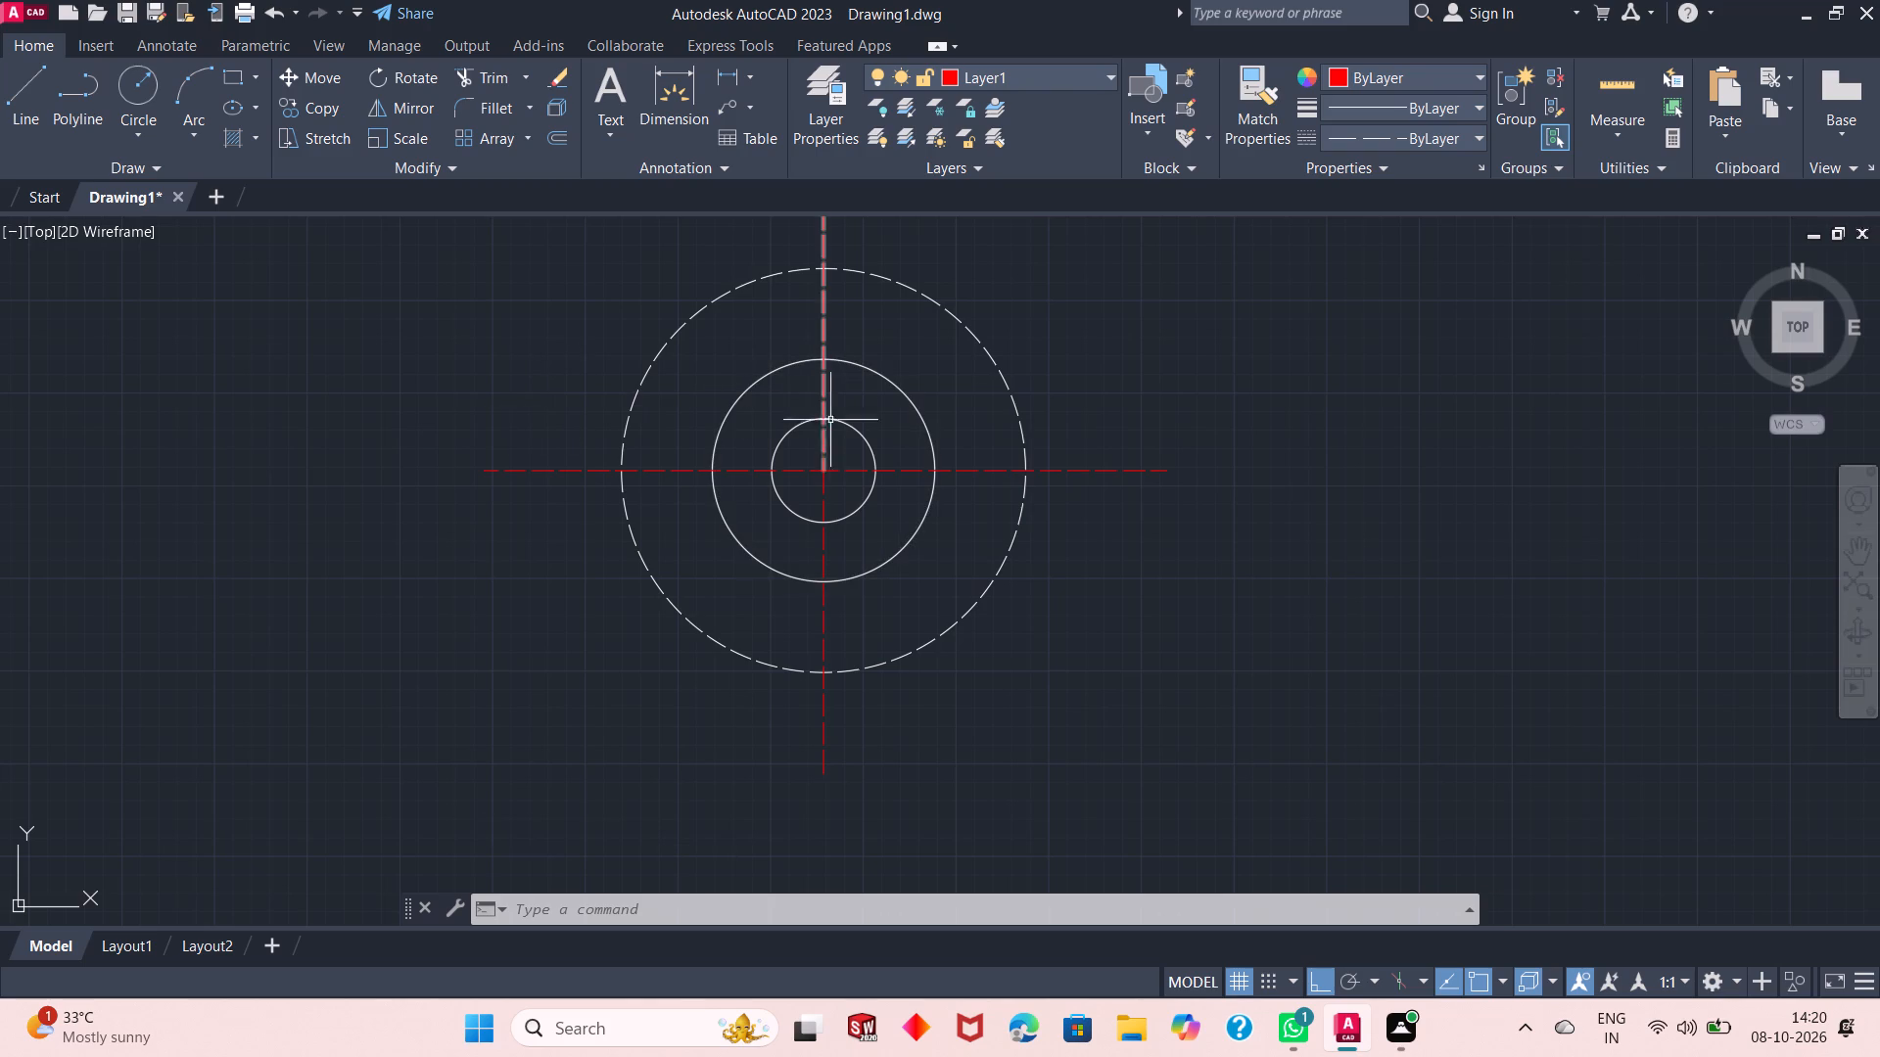
pyautogui.scroll(-1, 827, 528)
pyautogui.scroll(1, 836, 450)
pyautogui.click(1064, 85)
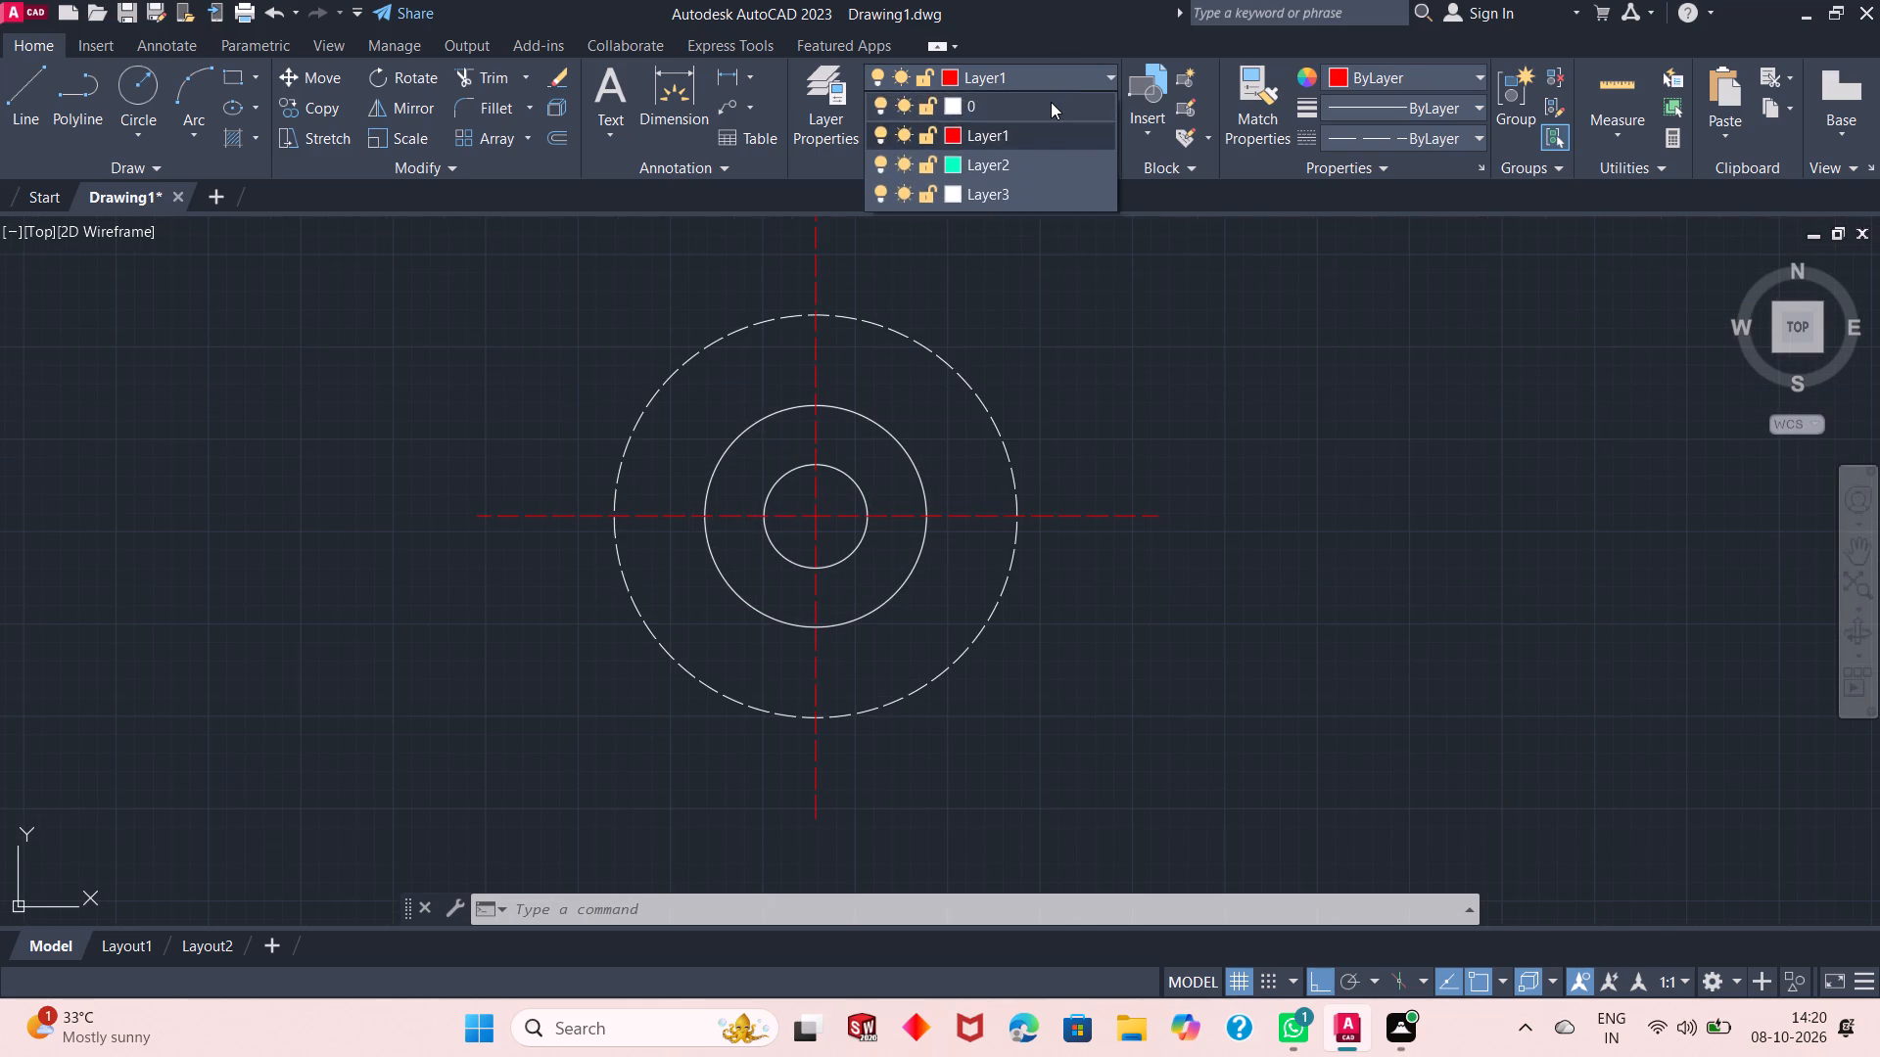
pyautogui.click(1051, 102)
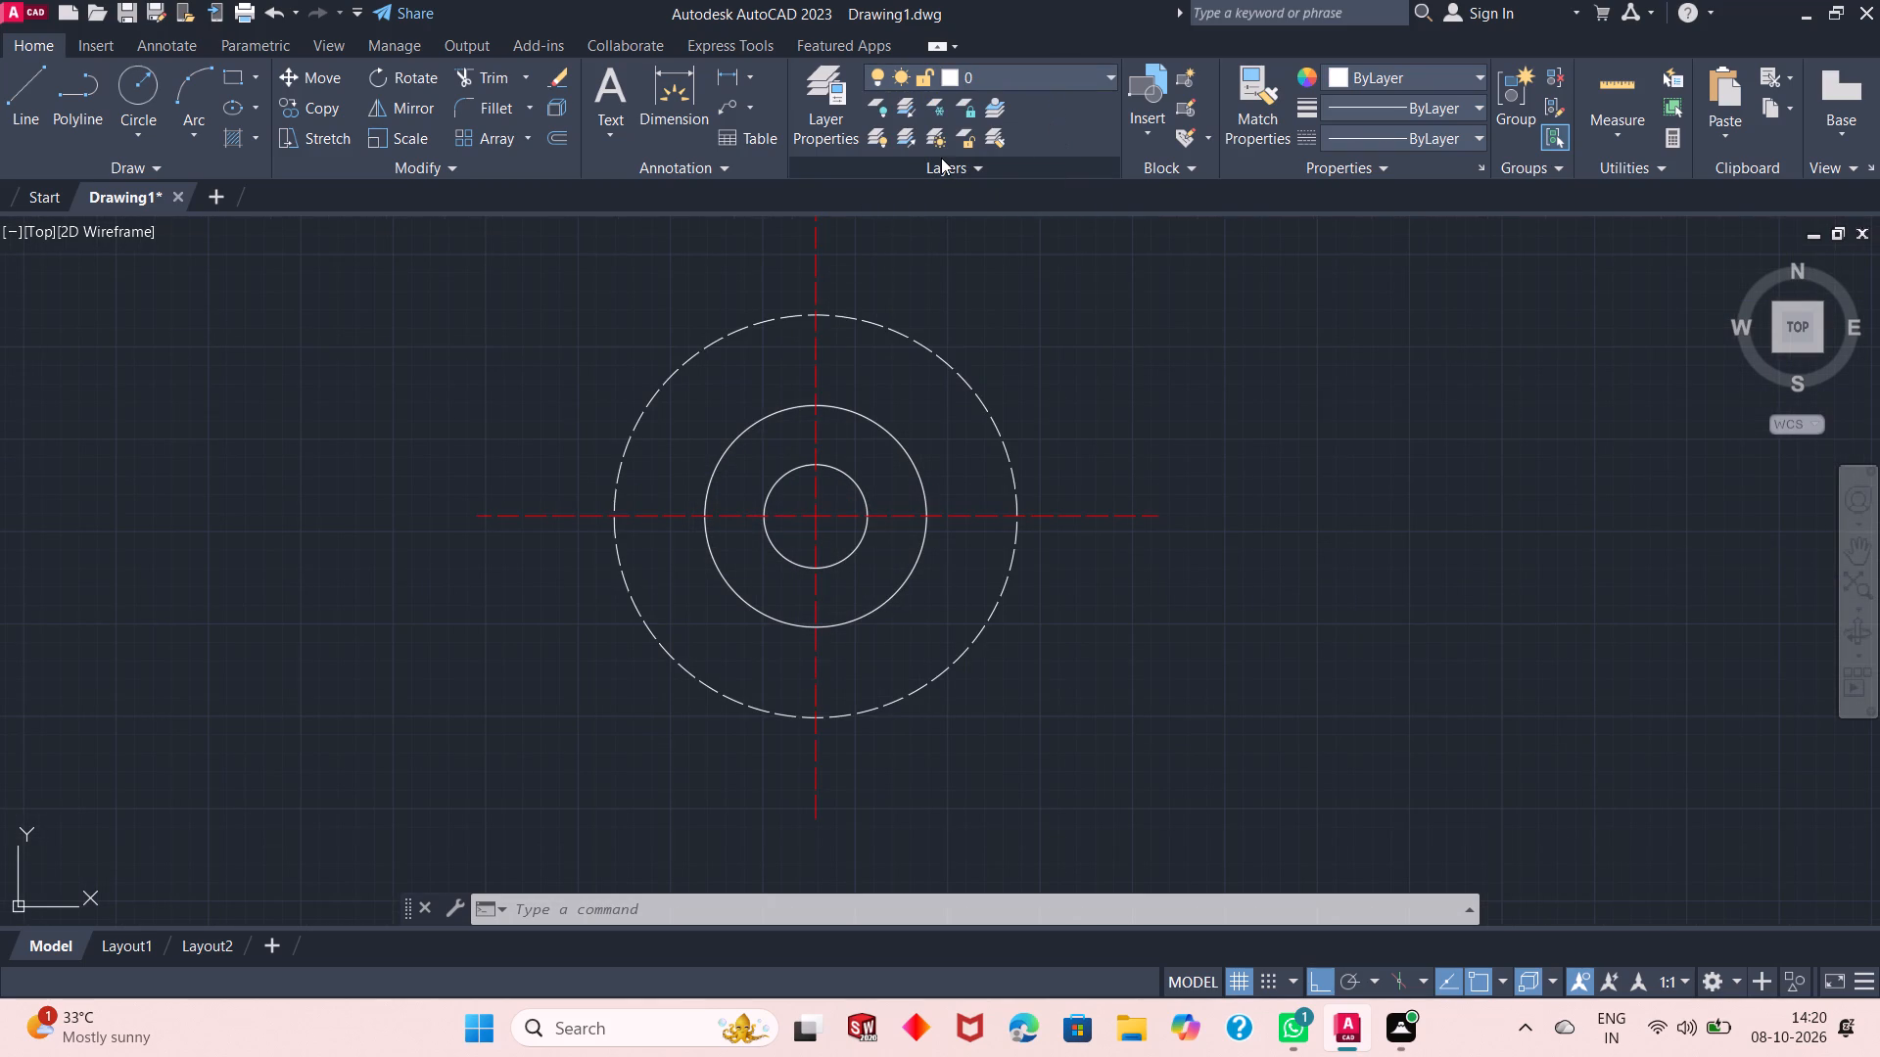
pyautogui.click(139, 87)
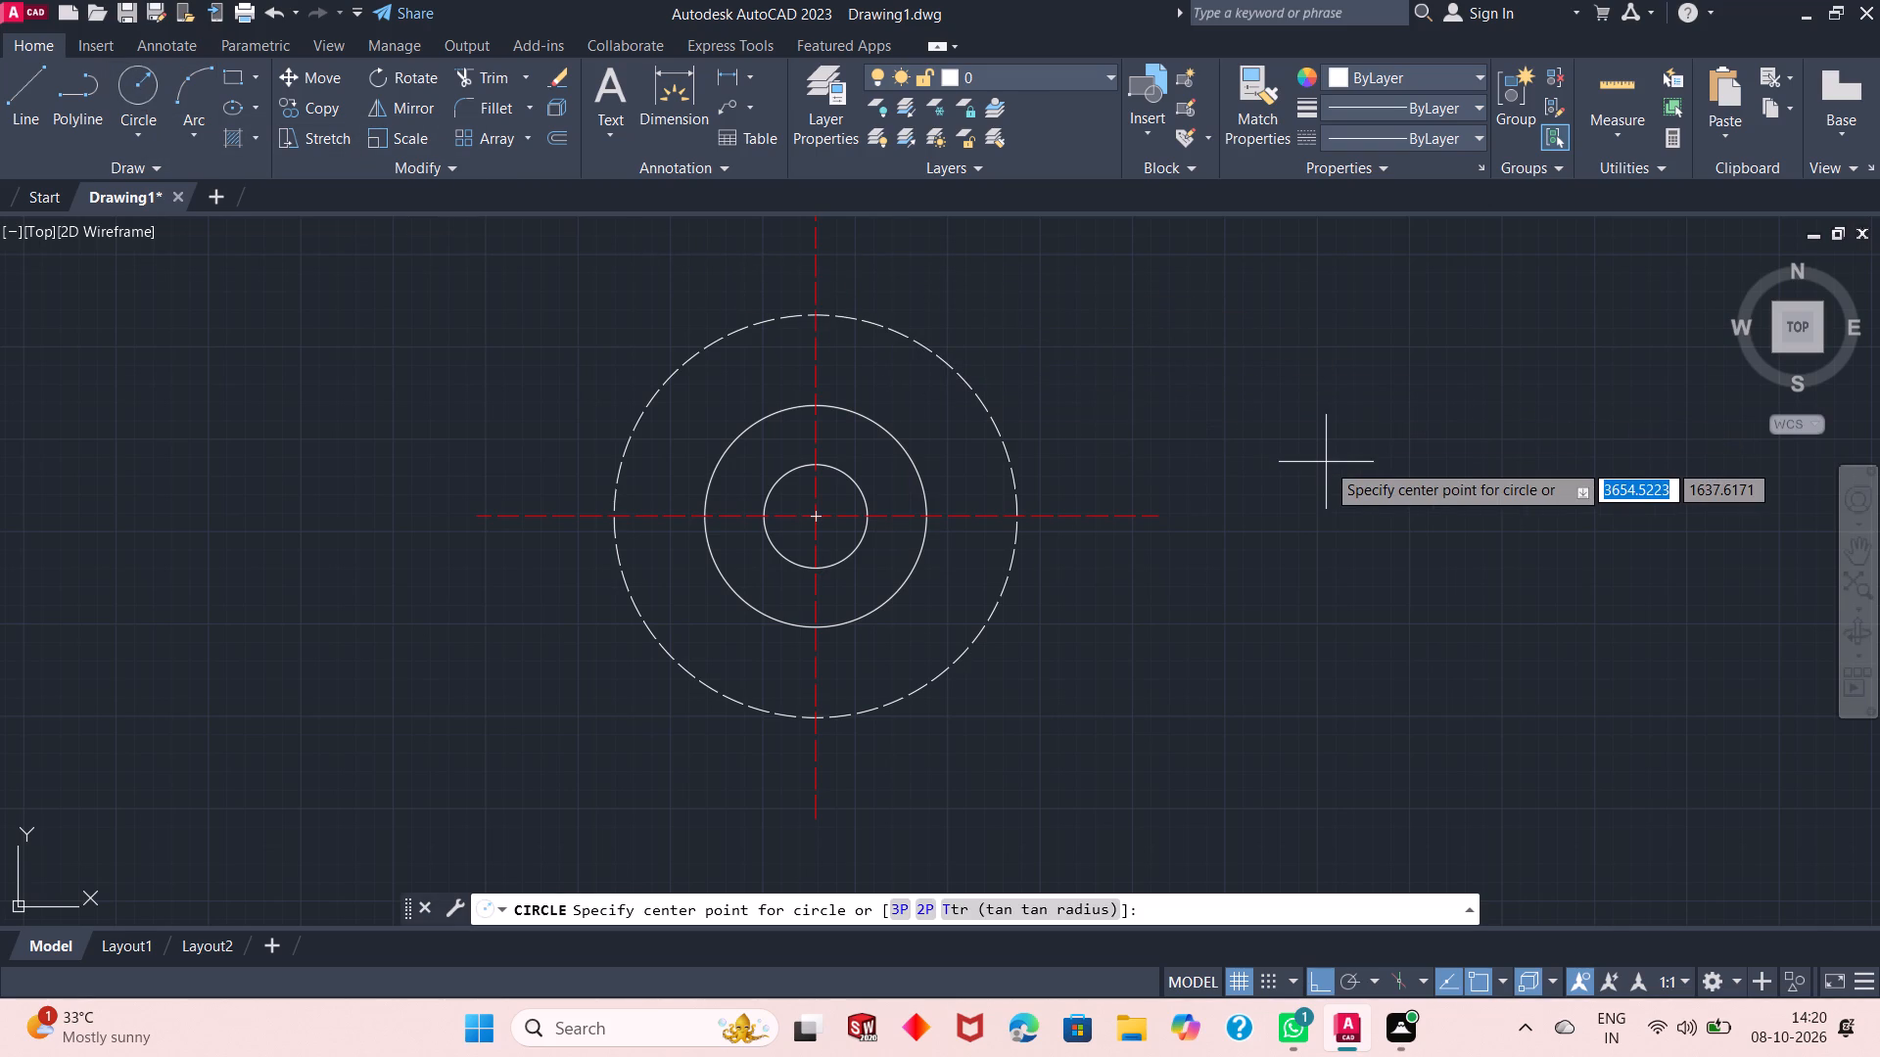
pyautogui.click(818, 321)
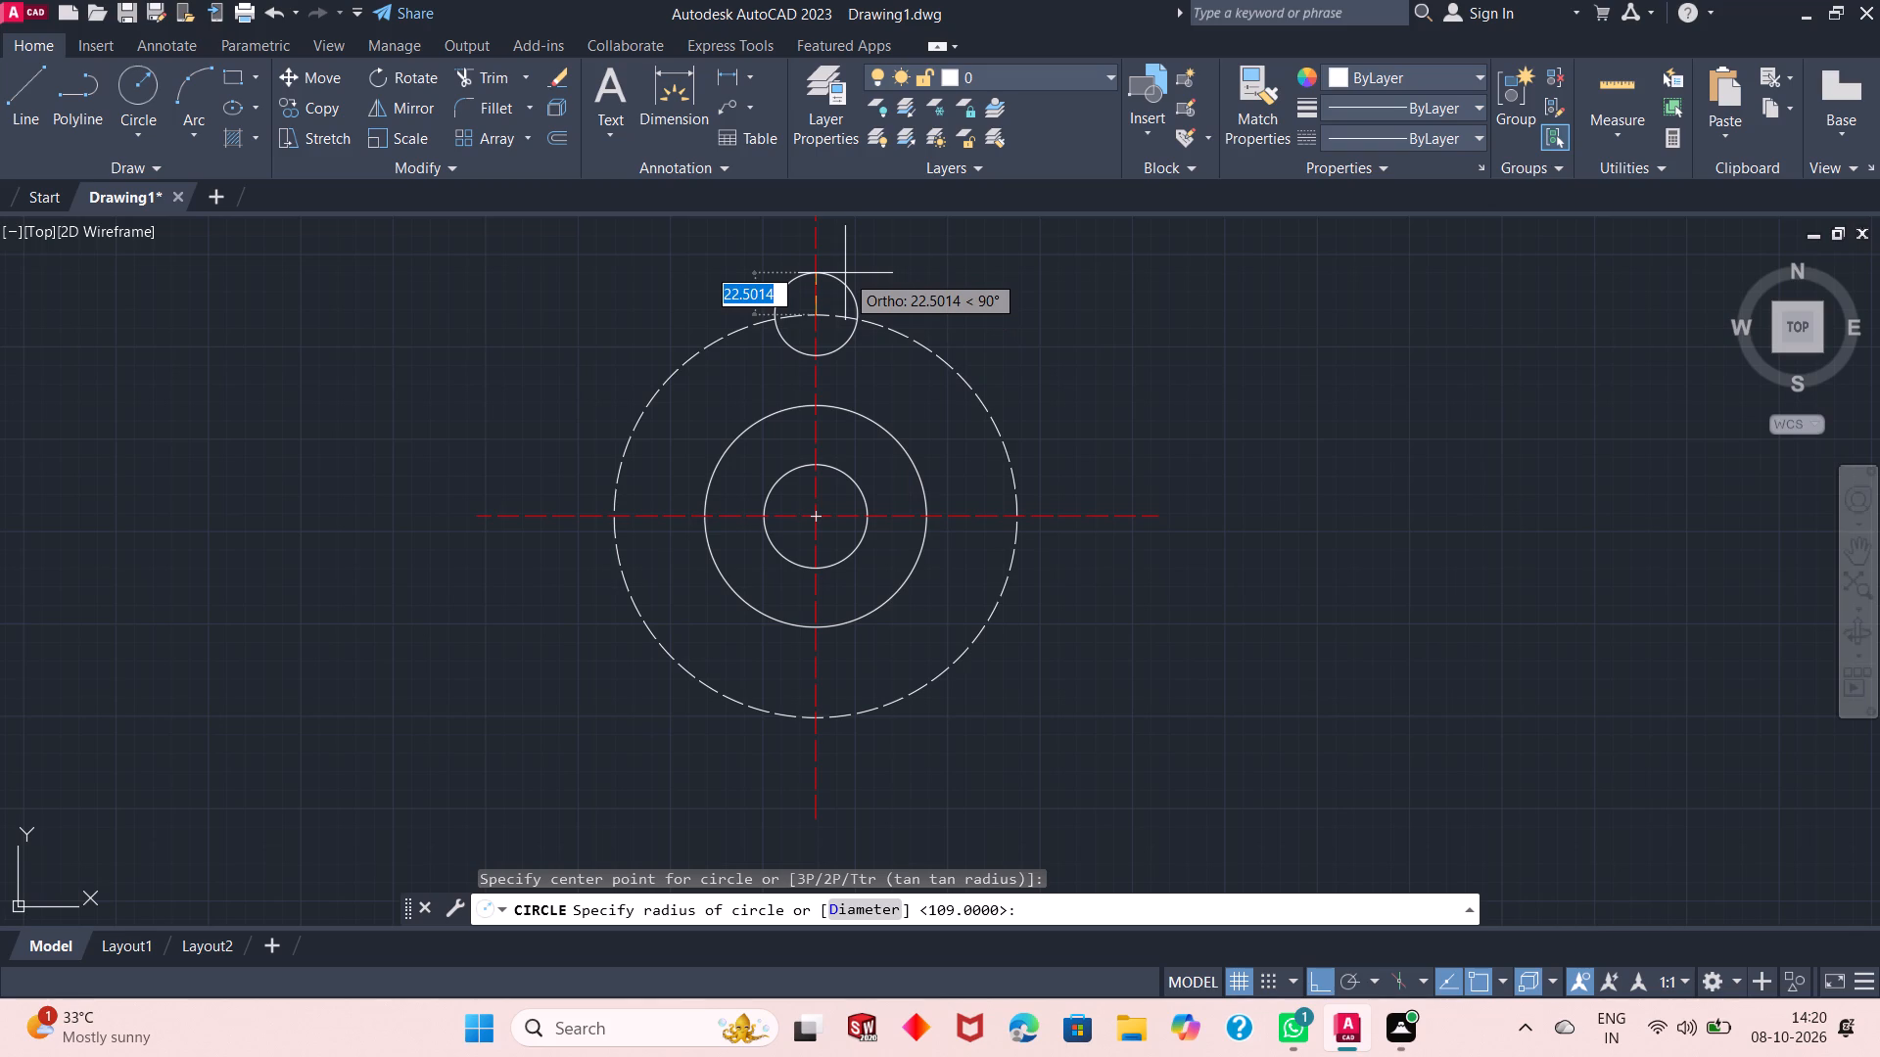
pyautogui.write('30')
pyautogui.press('Return')
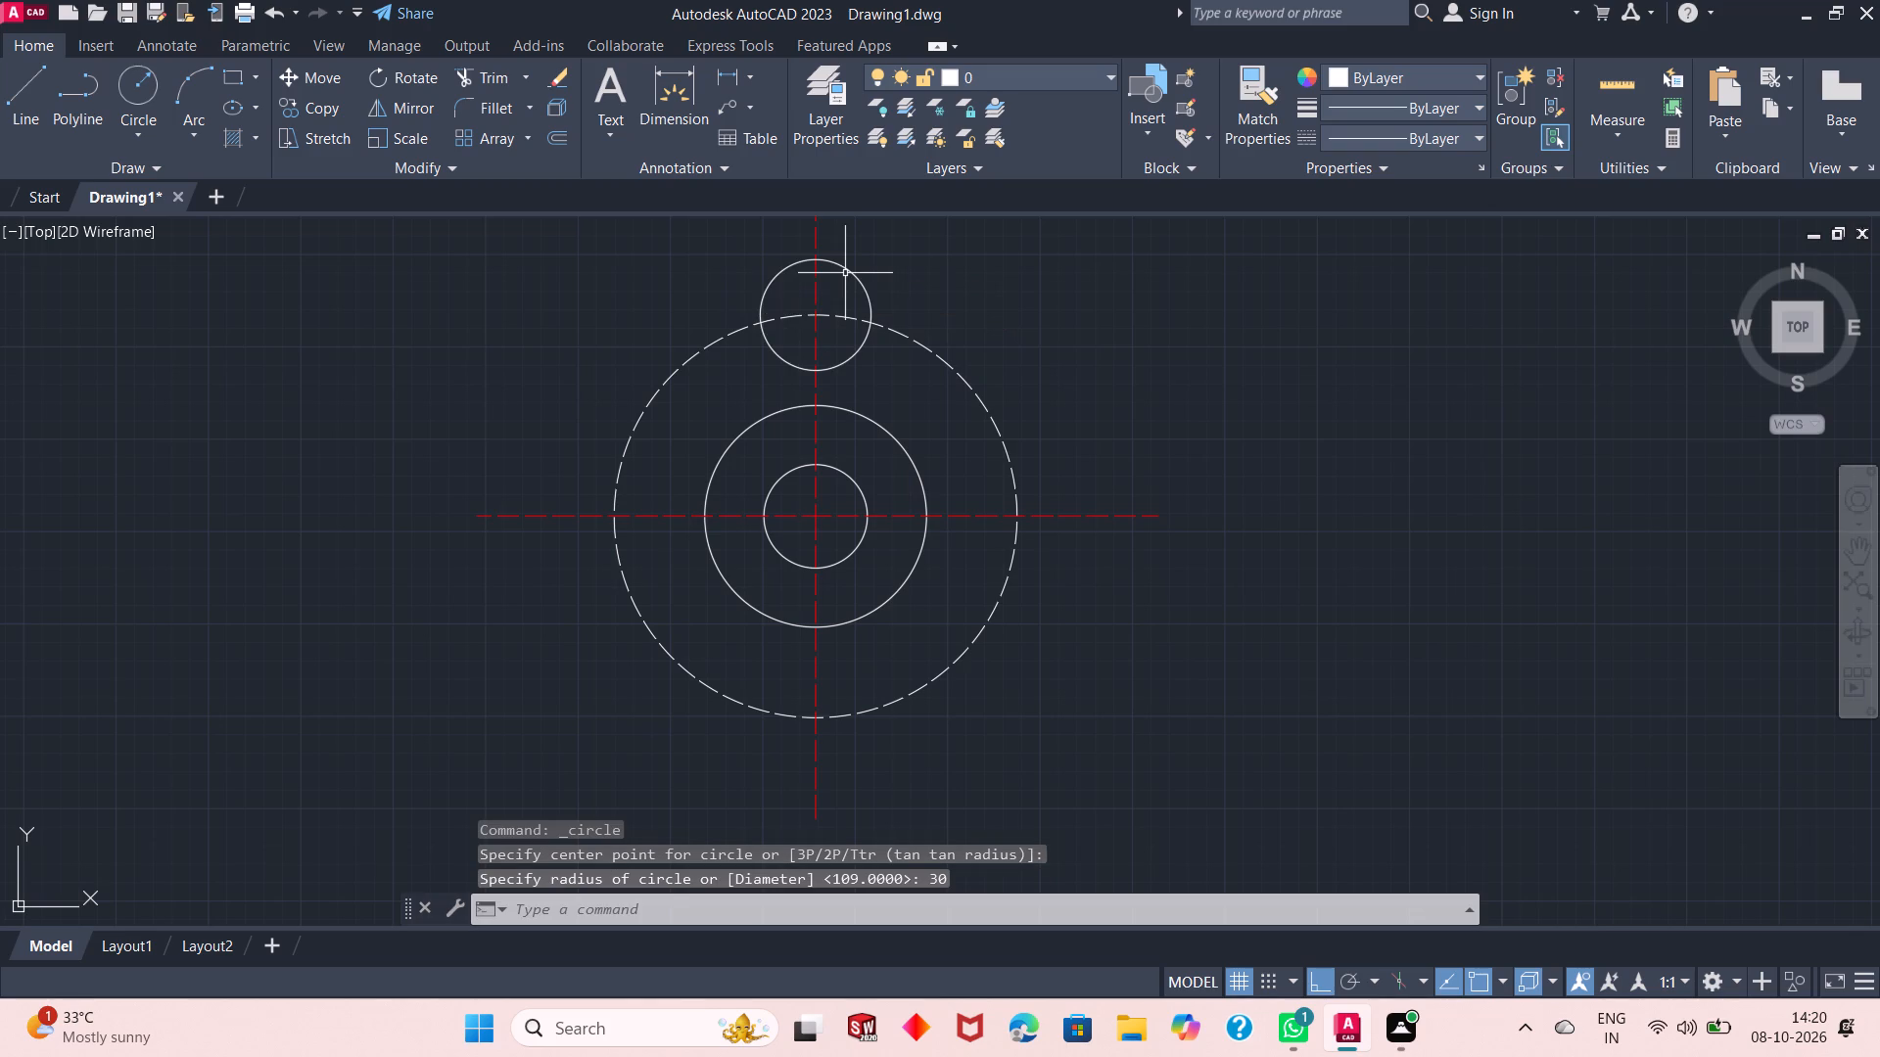
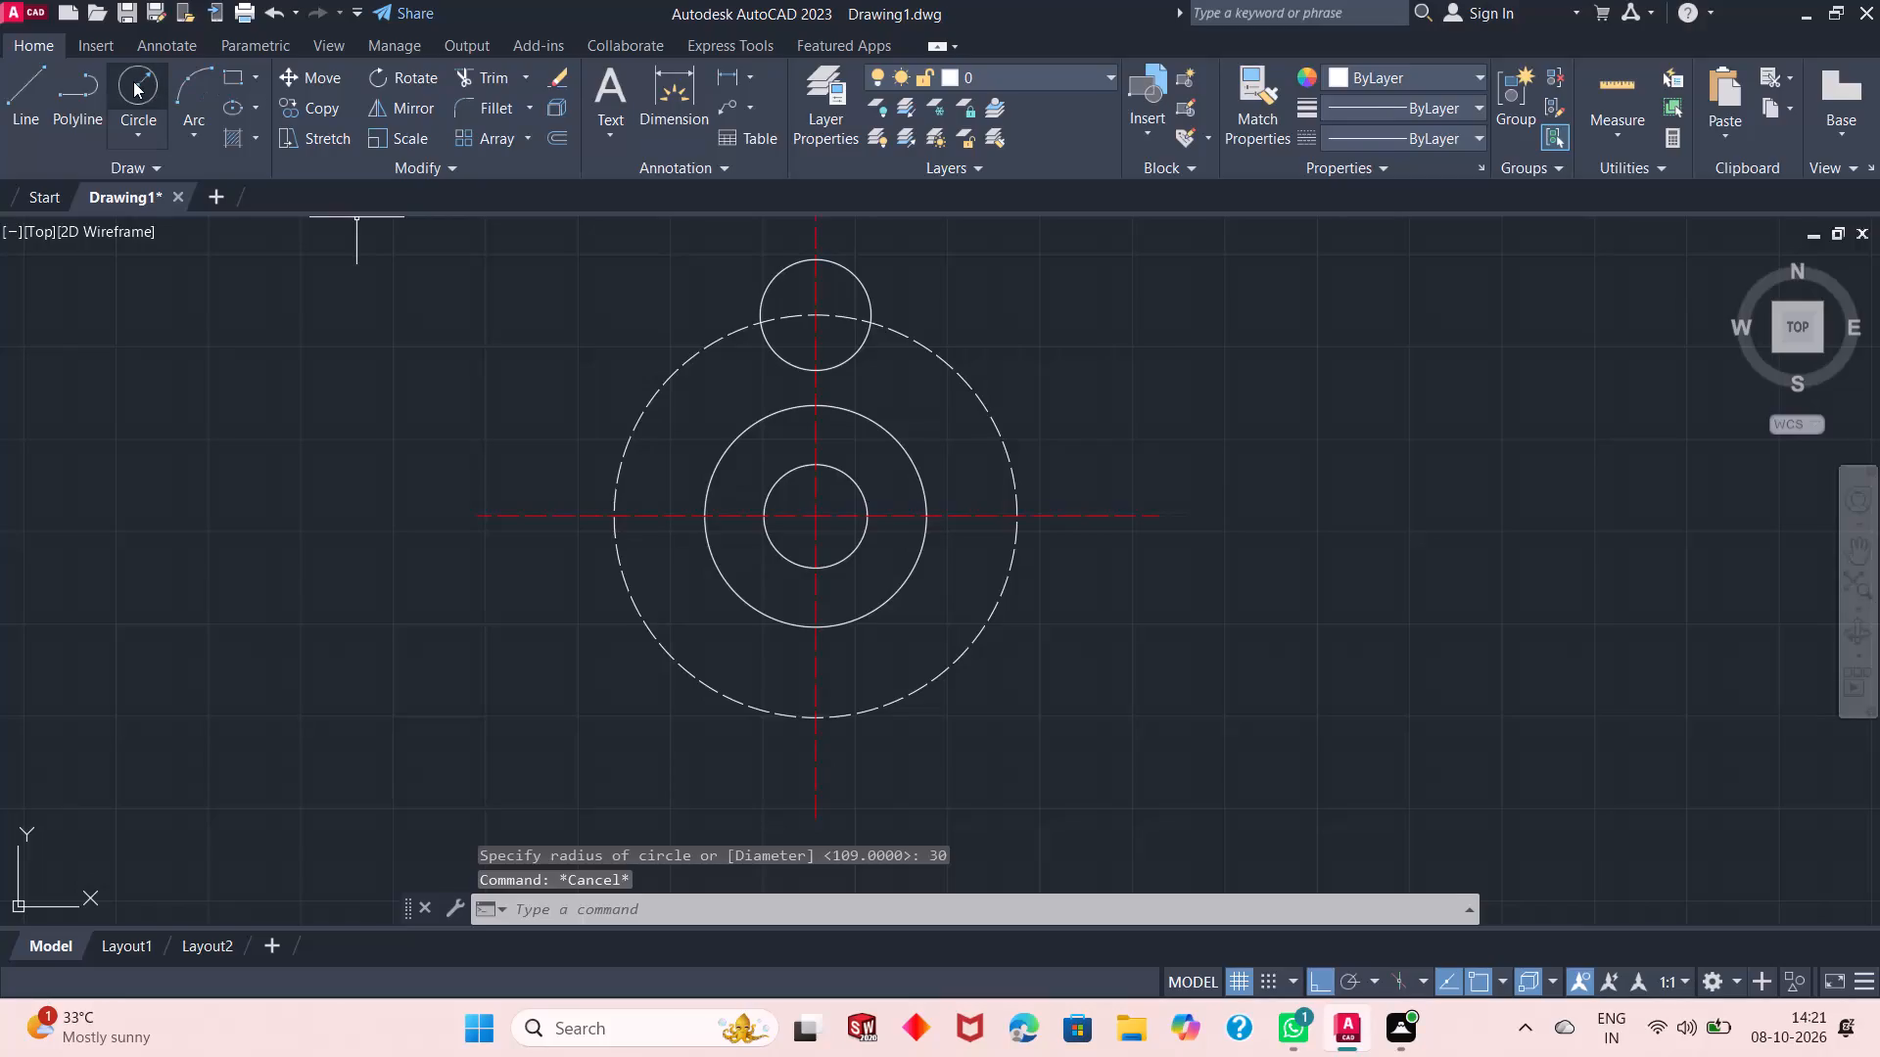
# Draw a radius 20 circle concentric with the radius 30 circle at the top of the dashed circle.
pyautogui.click(133, 81)
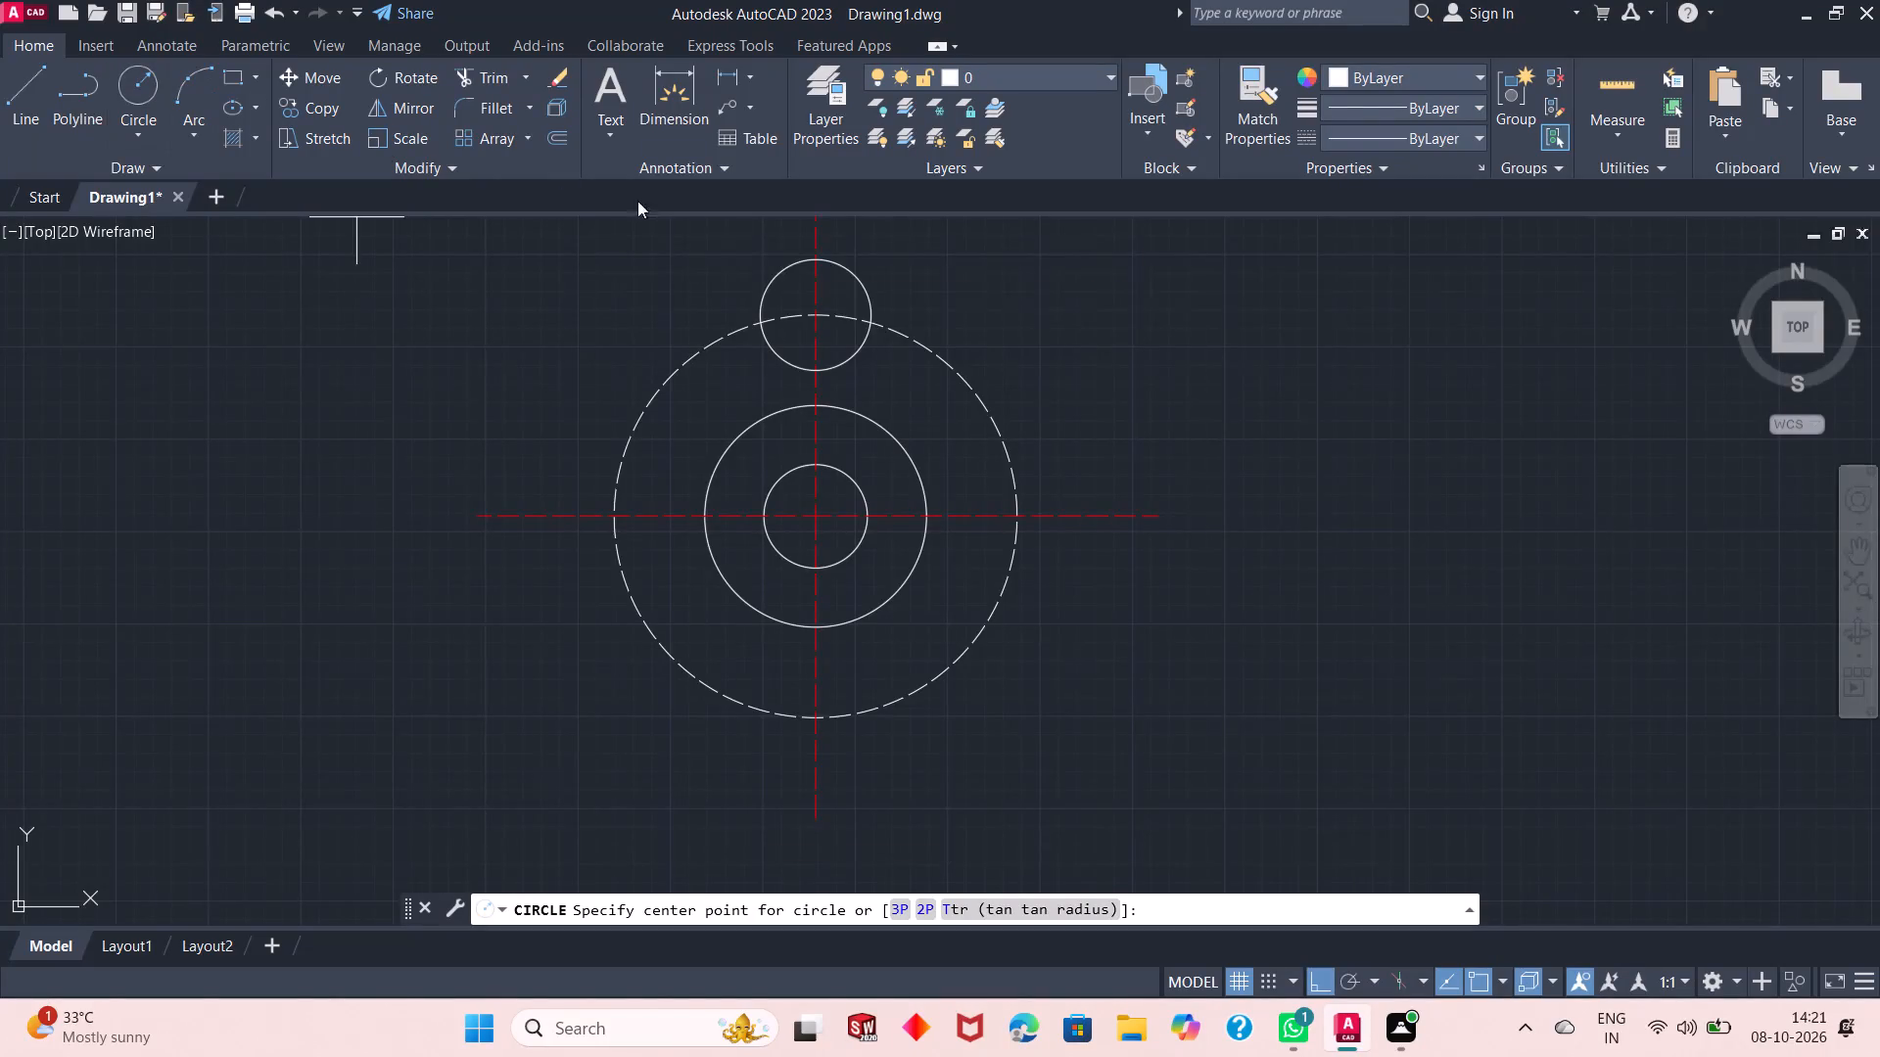
pyautogui.click(815, 314)
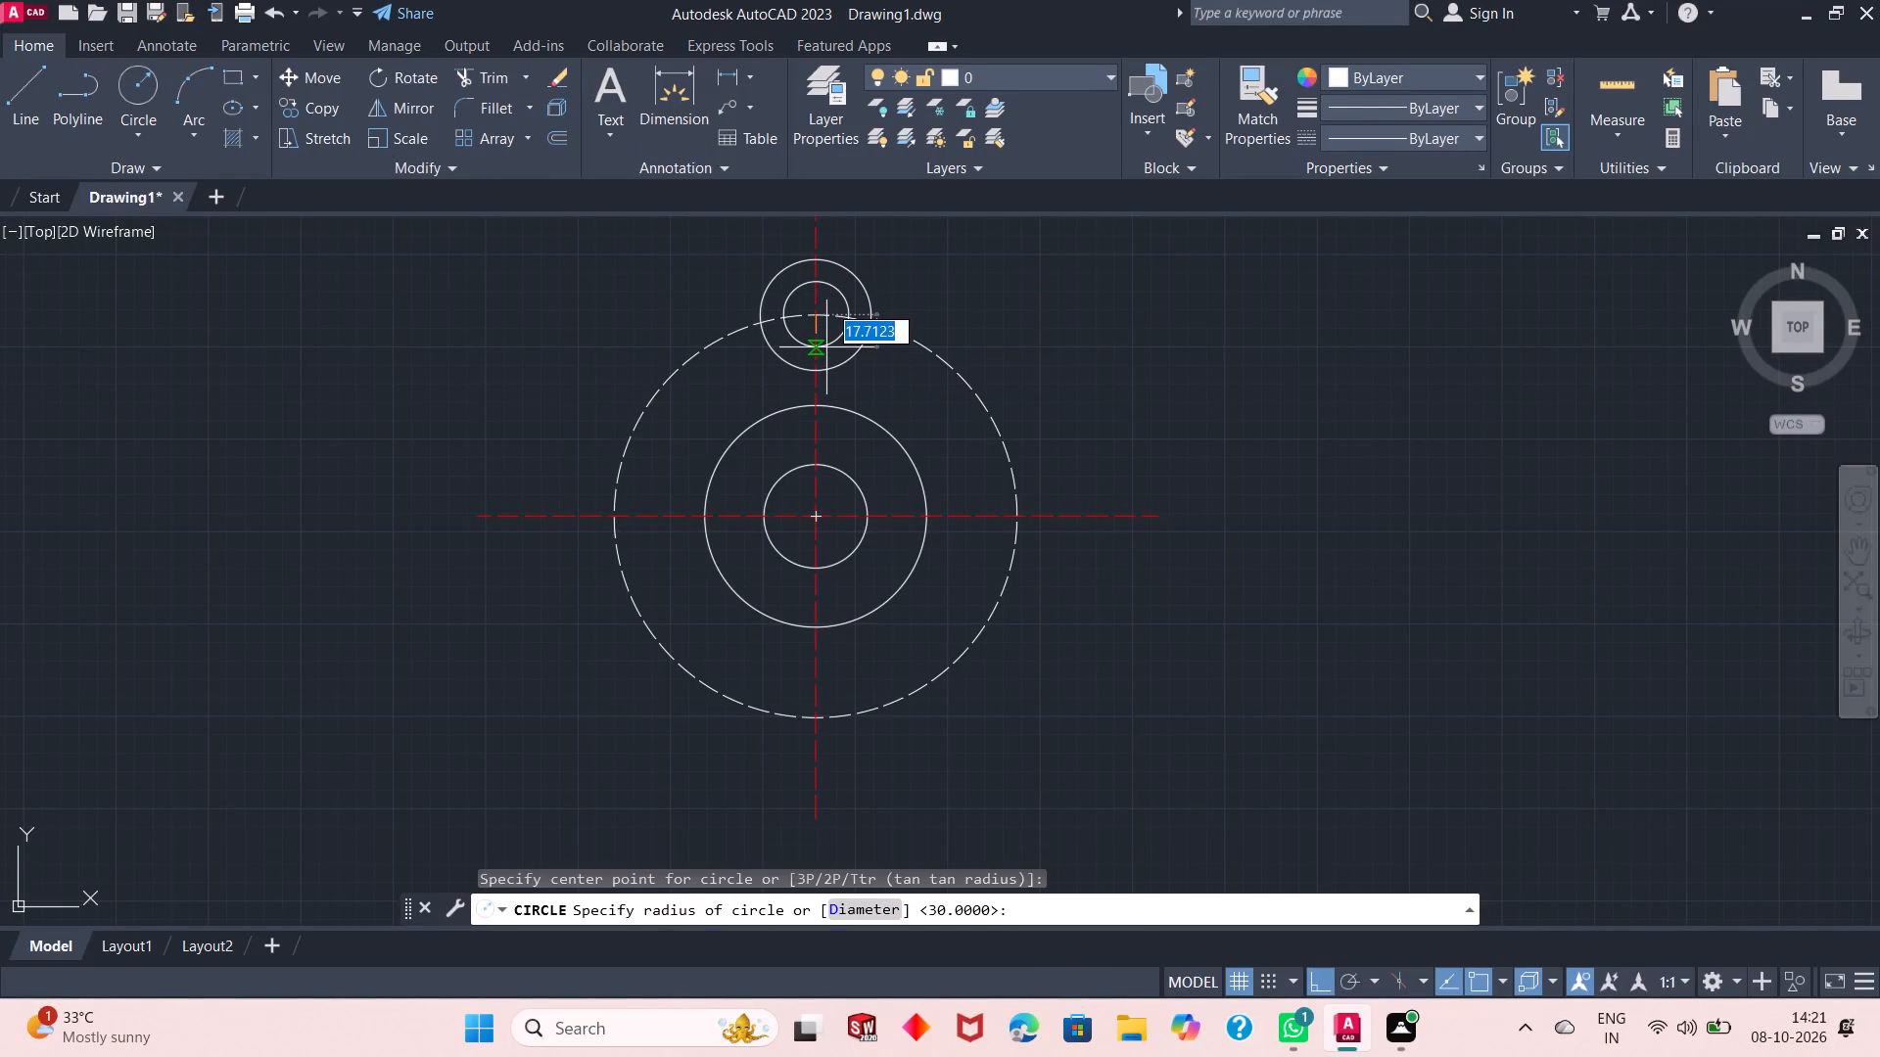
pyautogui.write('20')
pyautogui.press('Return')
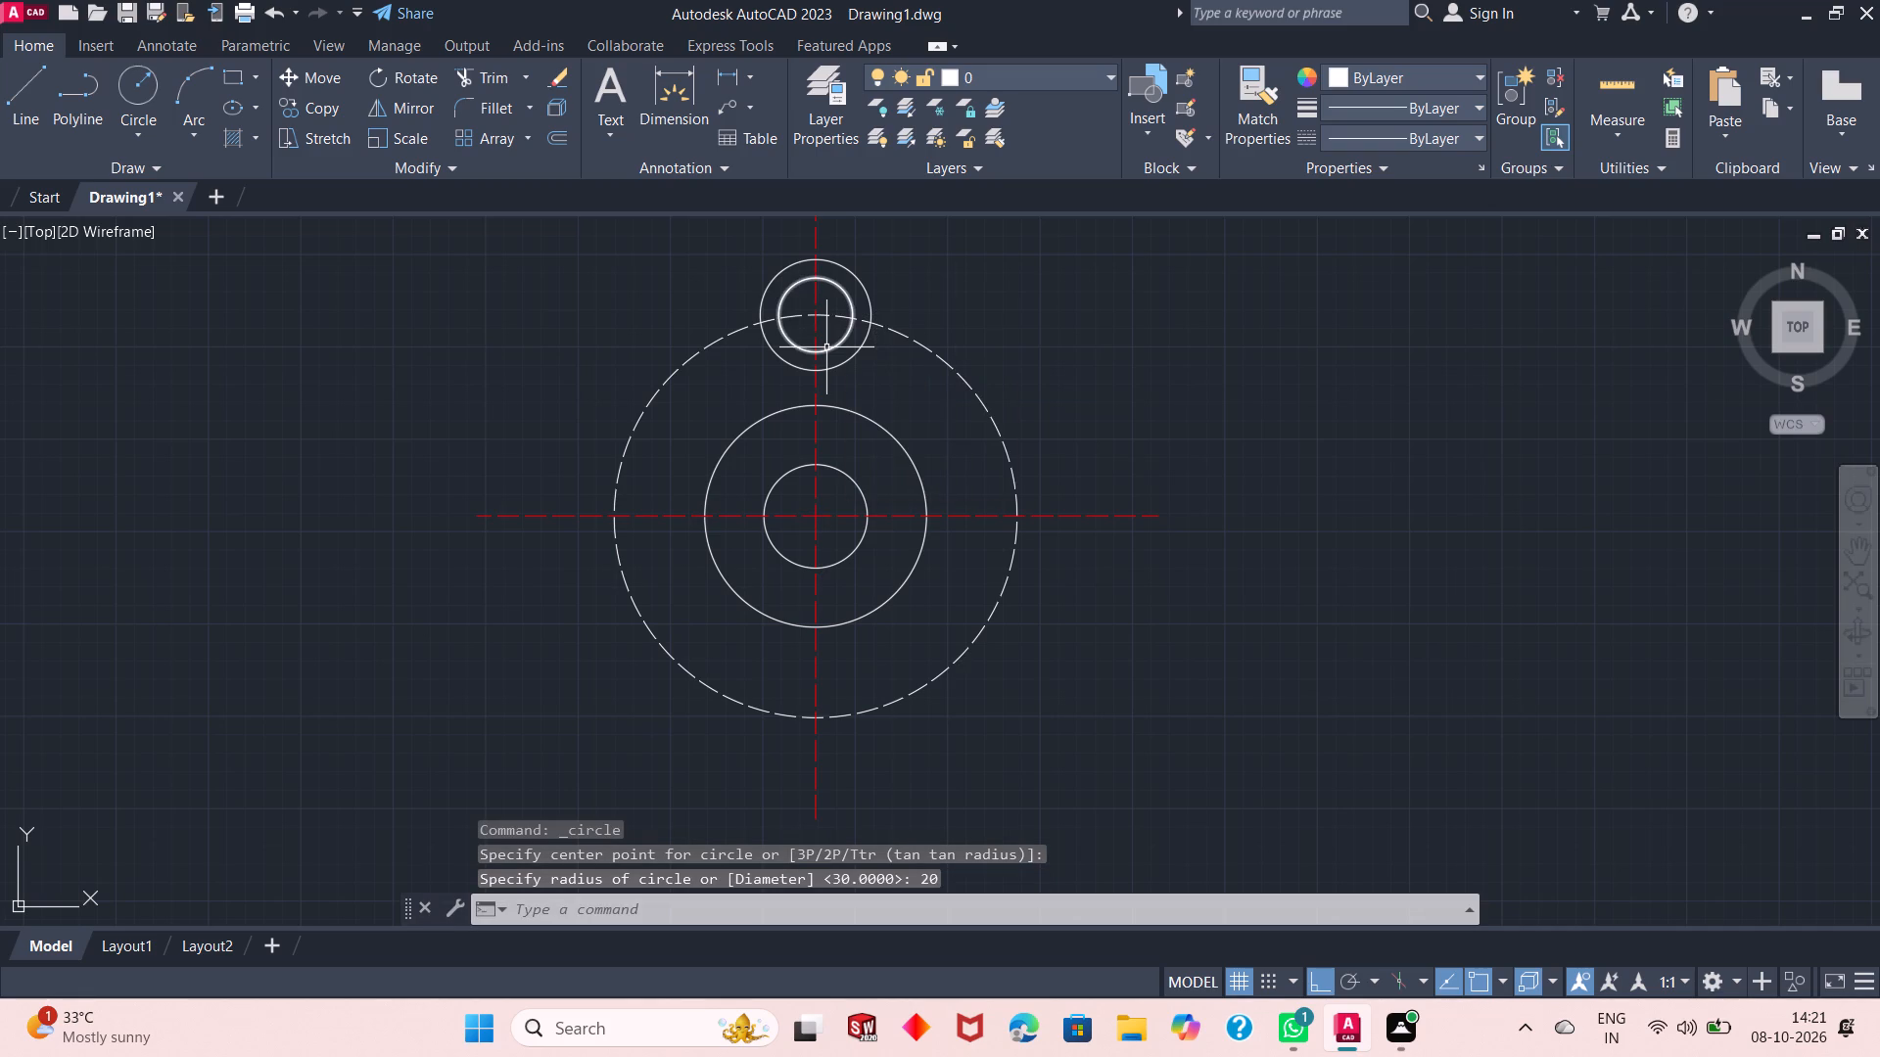
# Polar-array the radius 30 and radius 20 circles about the centre of the main circles, with 6 items over 360 degrees.
pyautogui.click(861, 292)
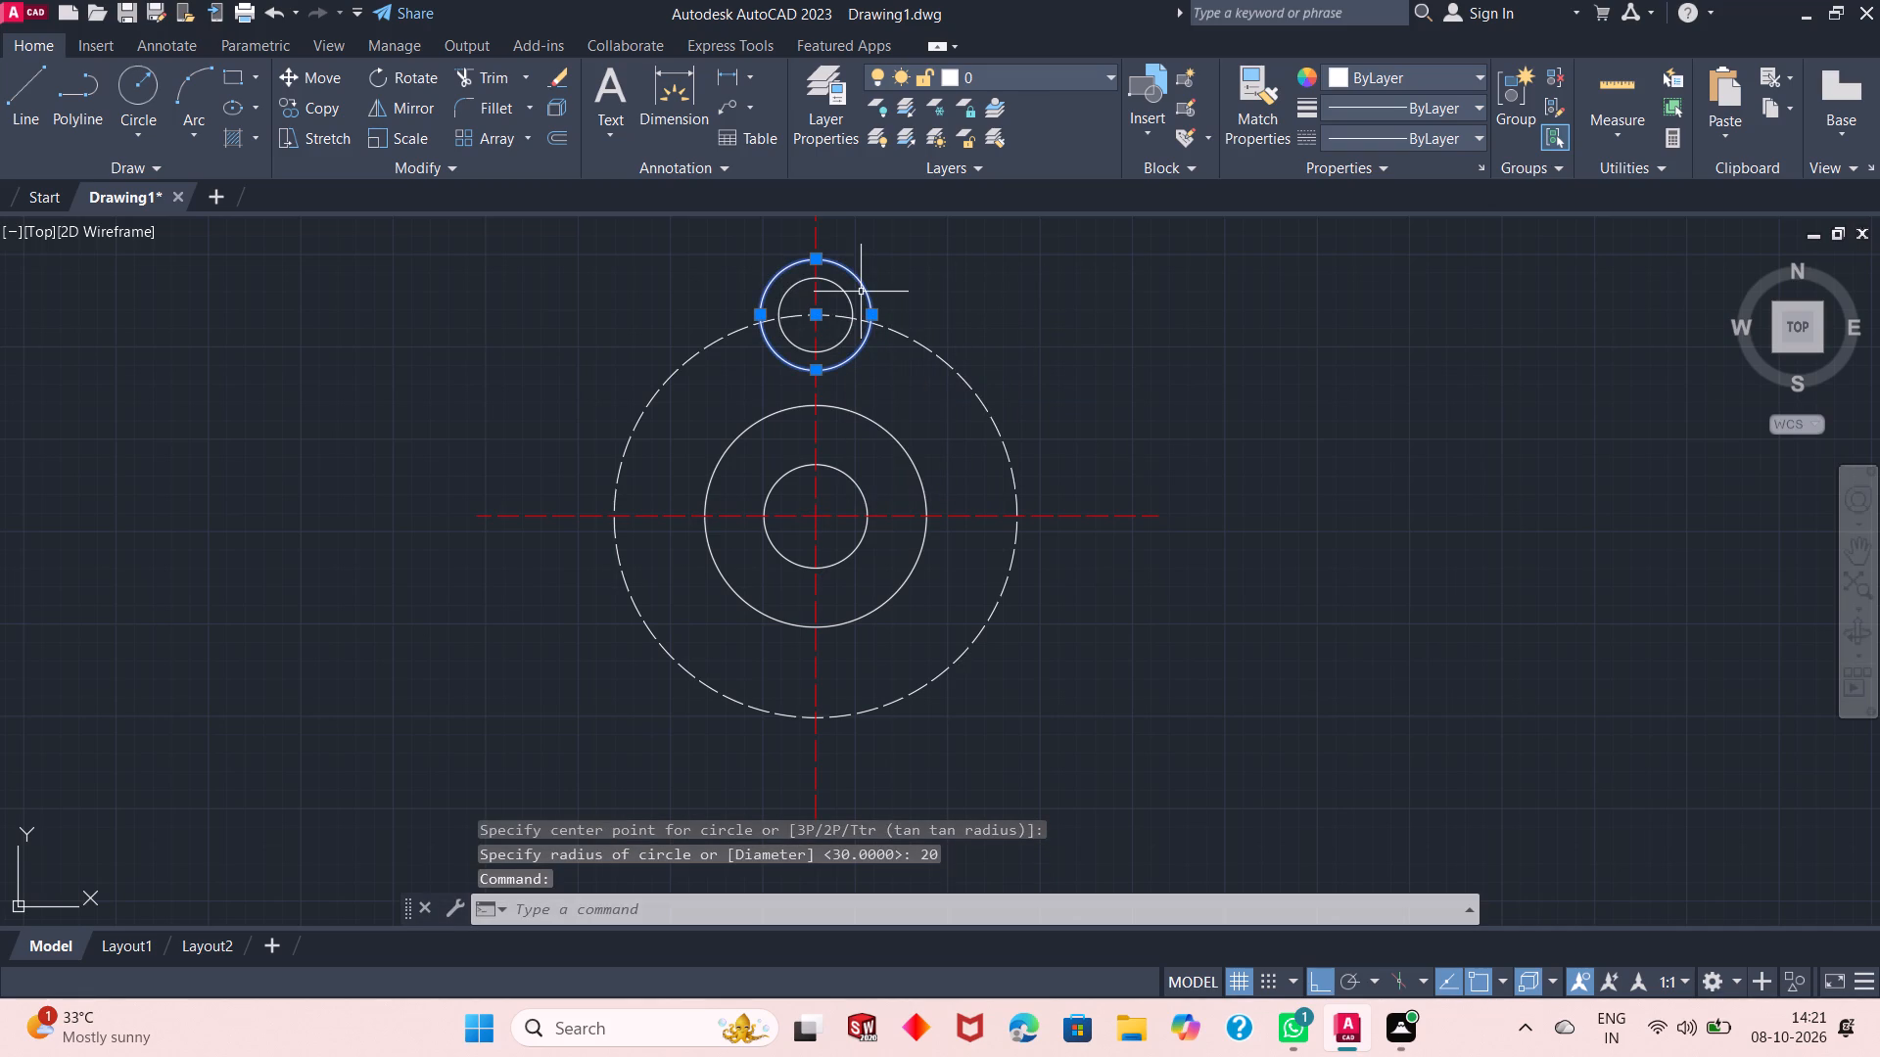
pyautogui.click(851, 299)
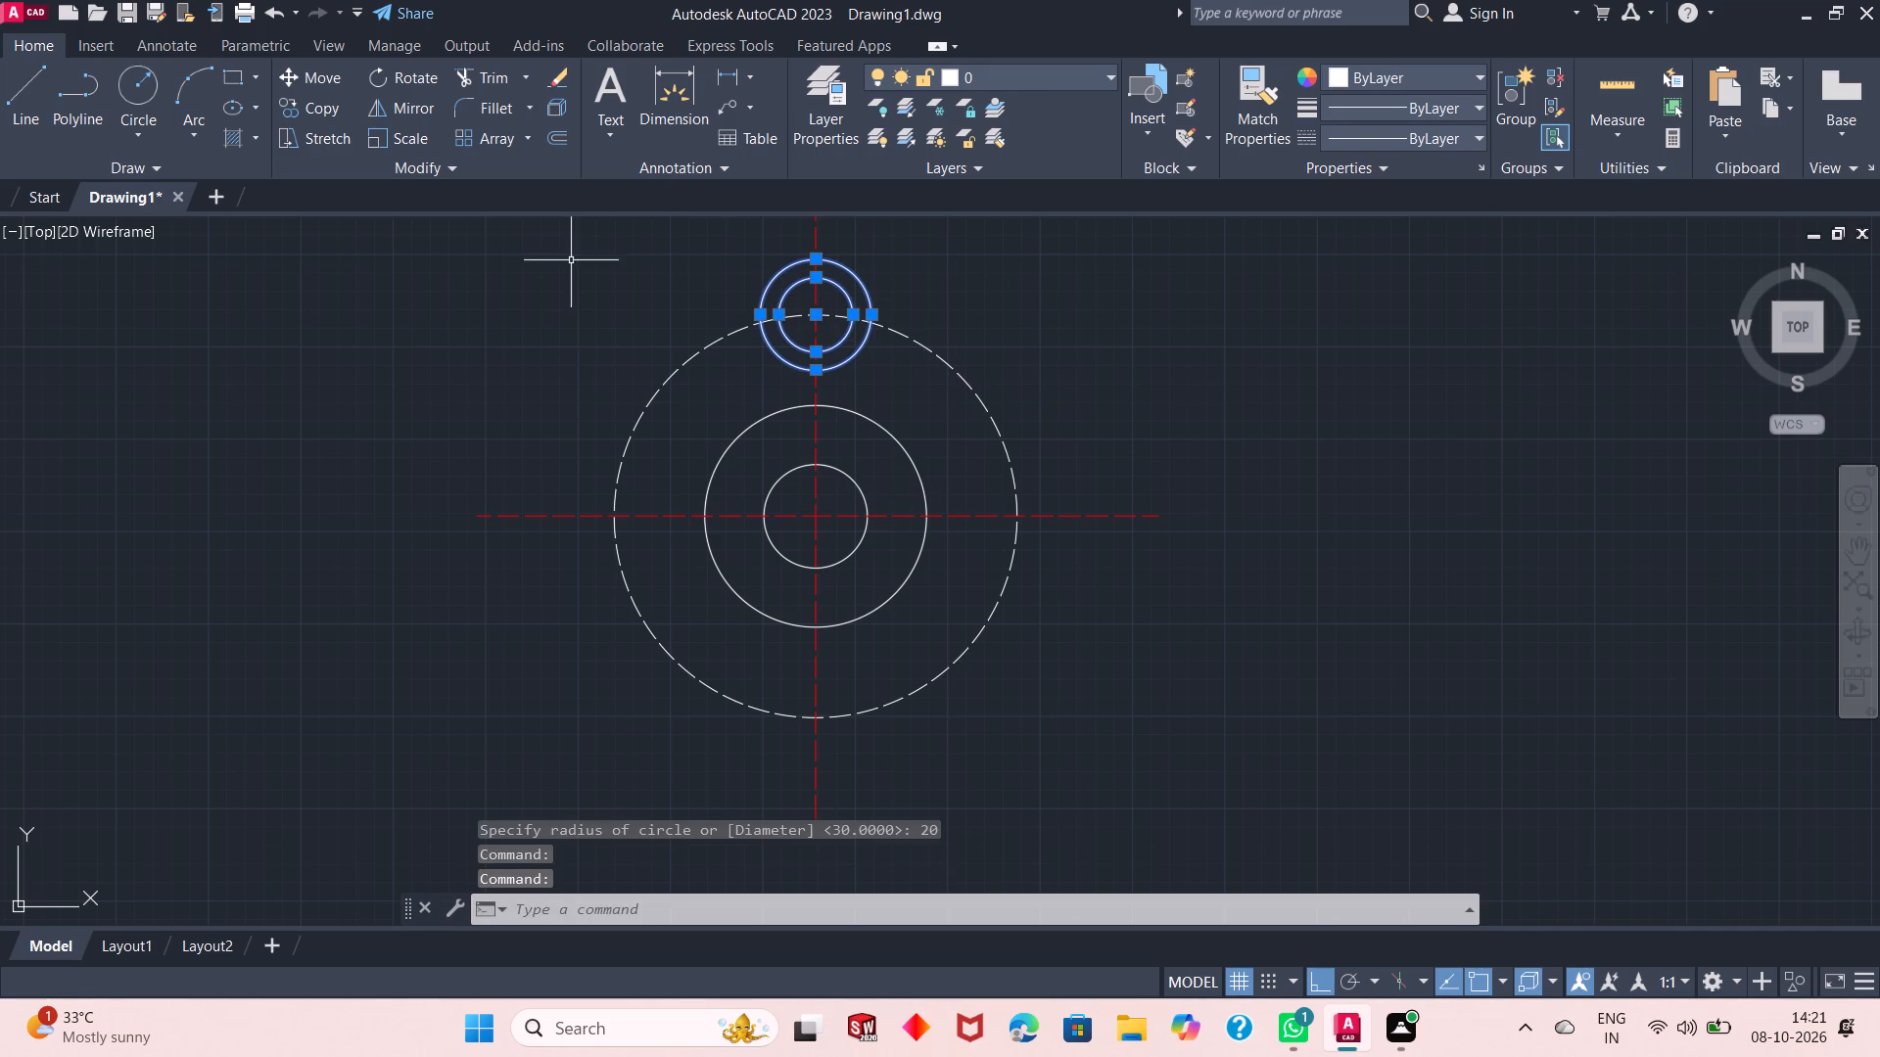
pyautogui.click(525, 141)
pyautogui.click(527, 260)
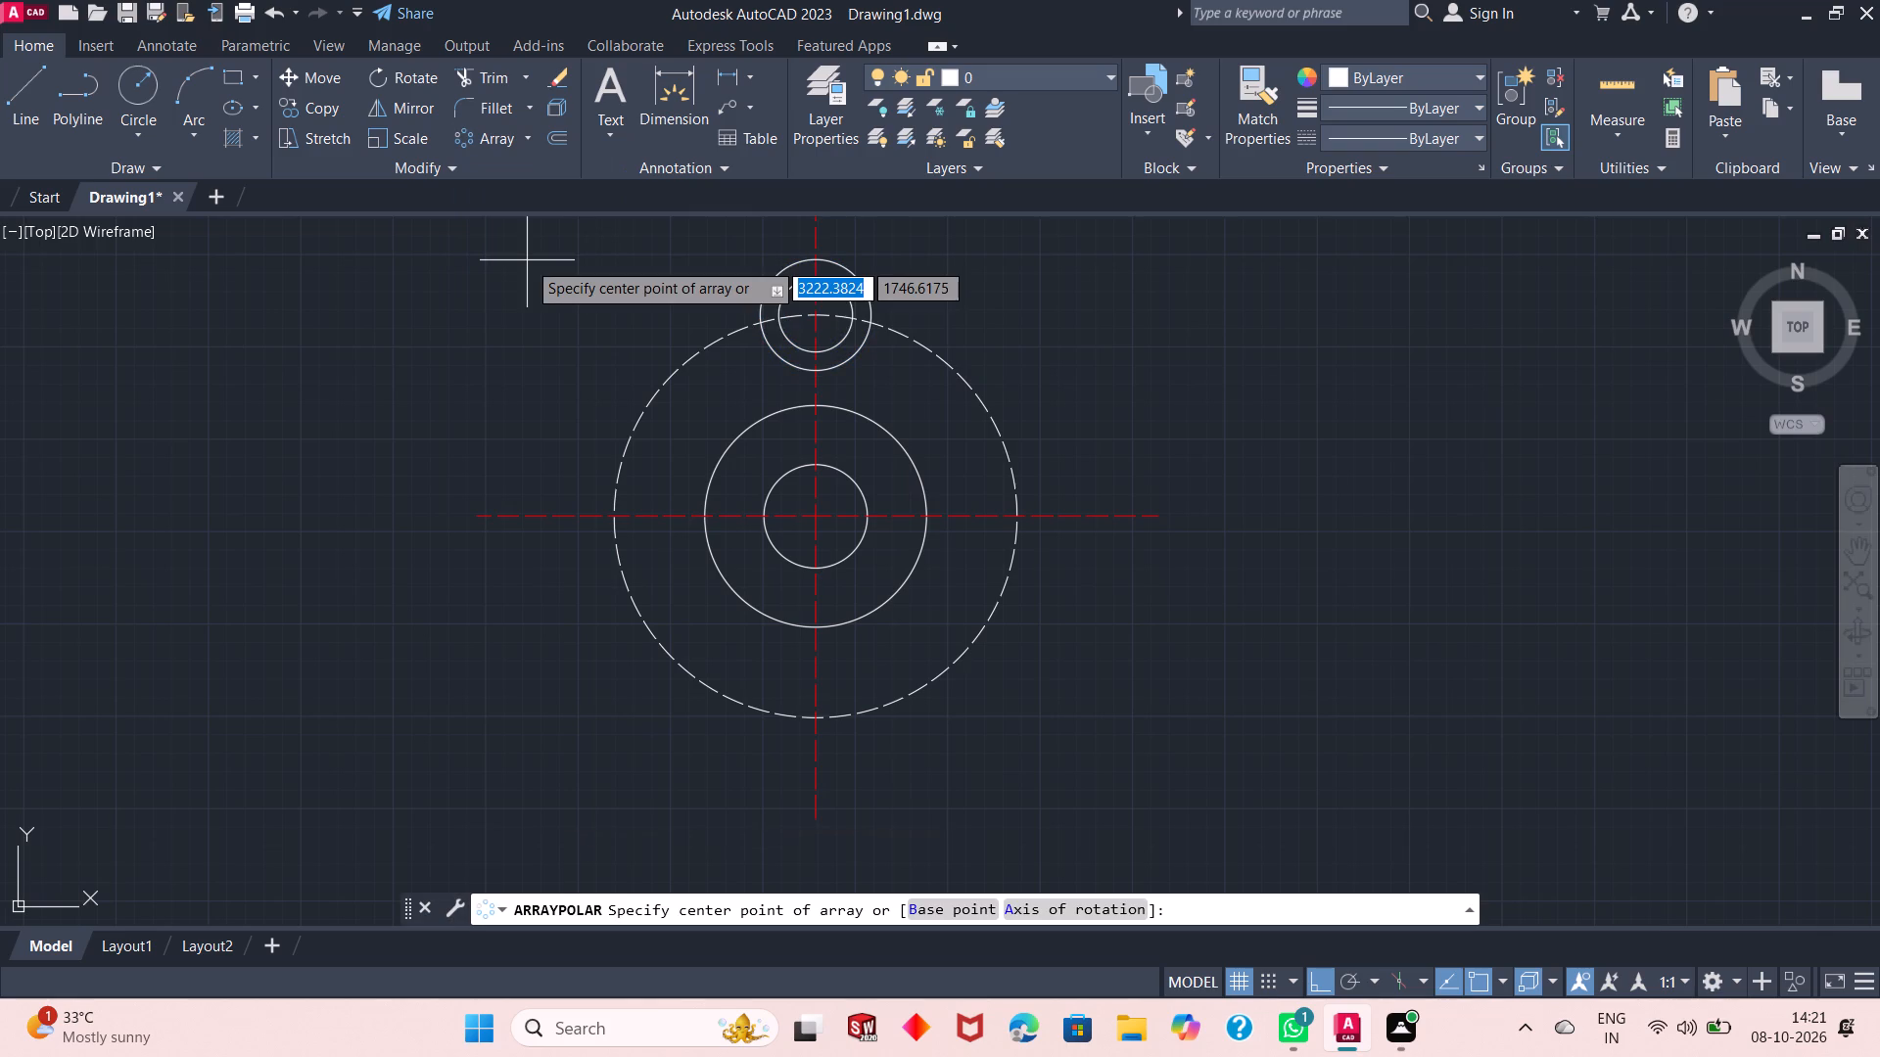
pyautogui.click(815, 515)
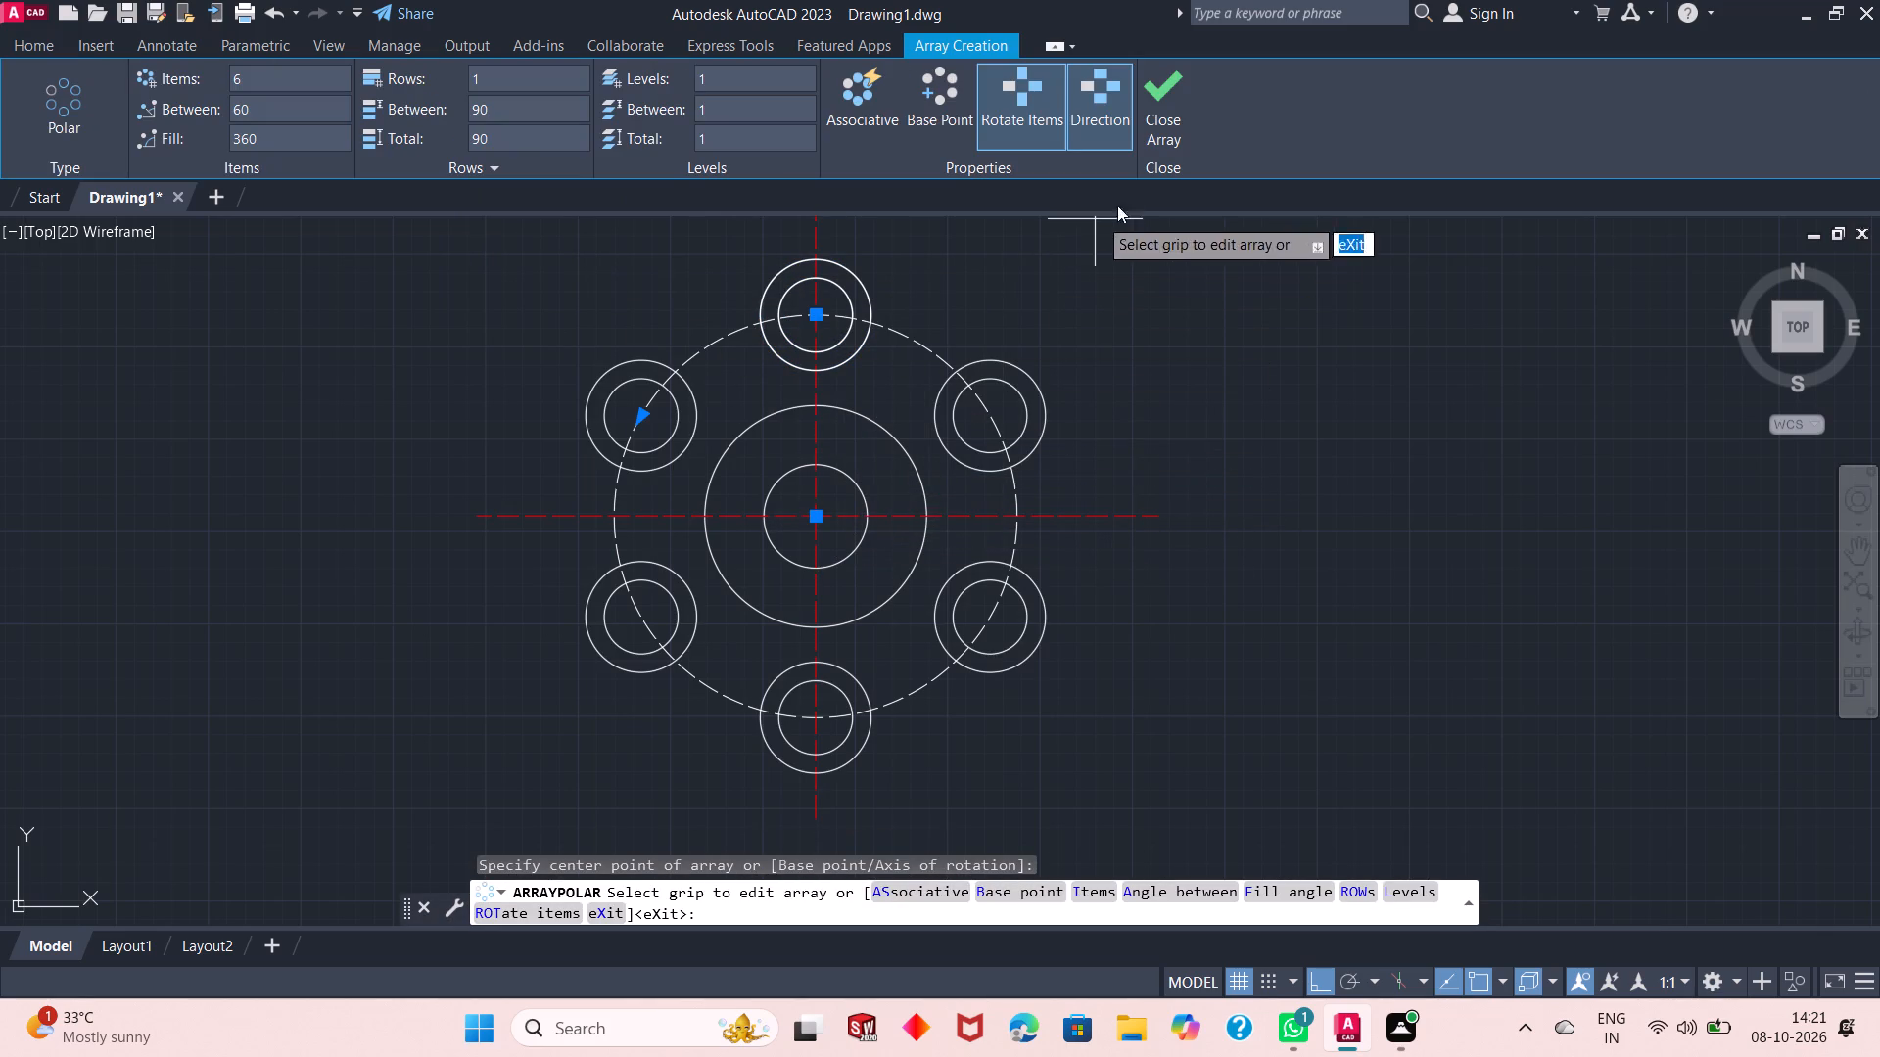
pyautogui.rightClick(1114, 269)
pyautogui.click(1185, 292)
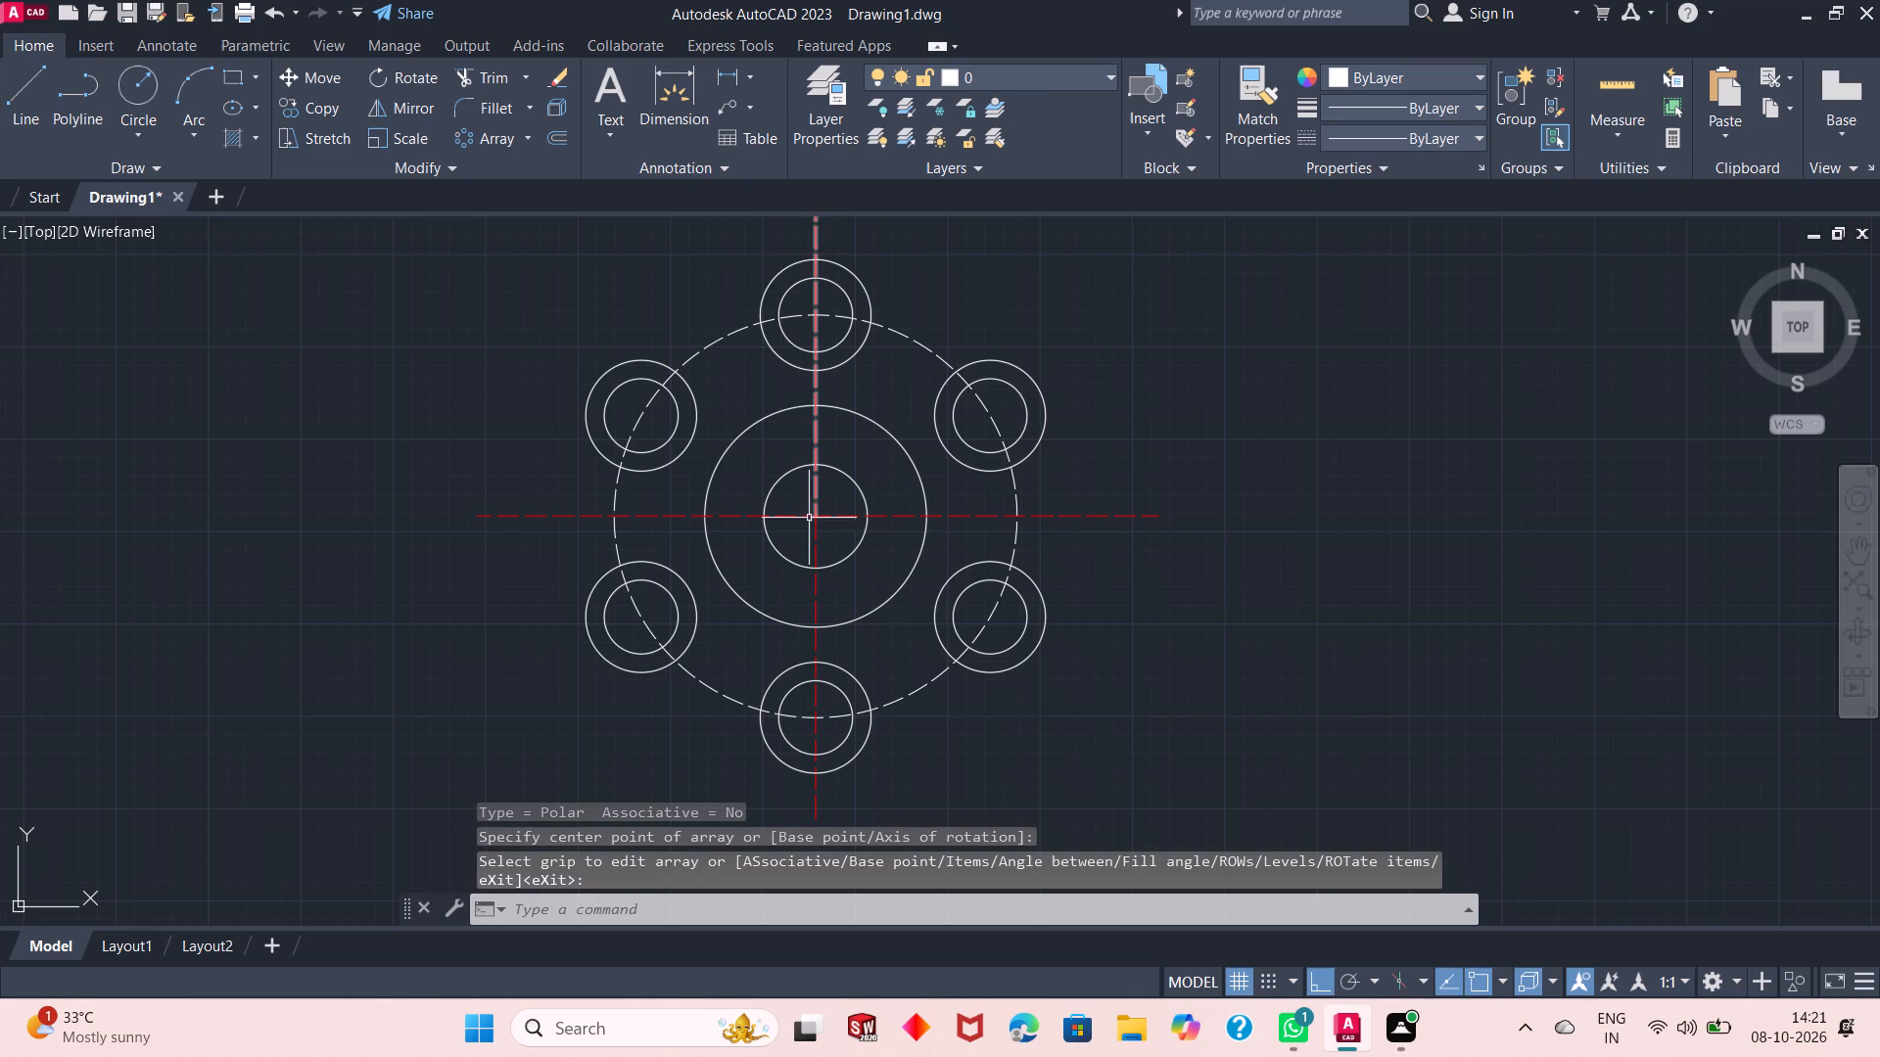
# Draw a vertical line about 43 units long from the bottom of the top radius 20 circle down into the large central circle.
pyautogui.scroll(-1, 849, 502)
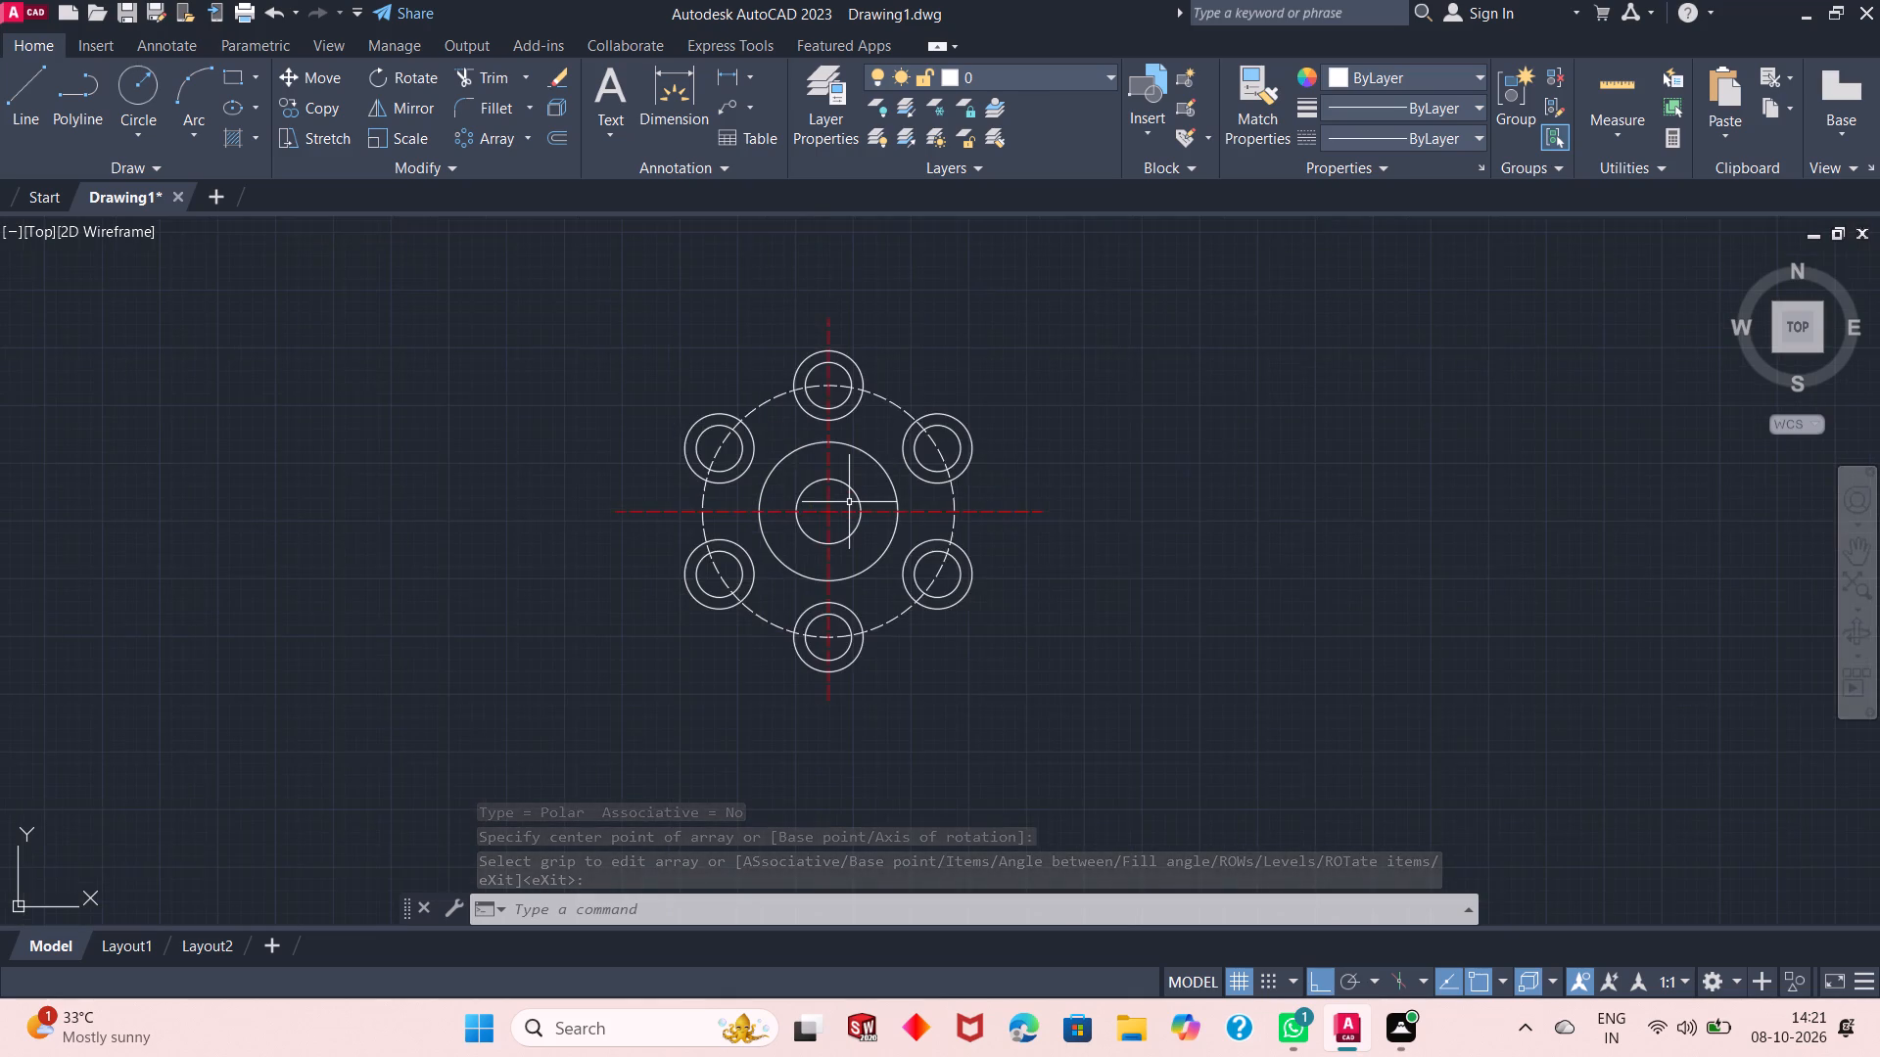
pyautogui.scroll(1, 849, 502)
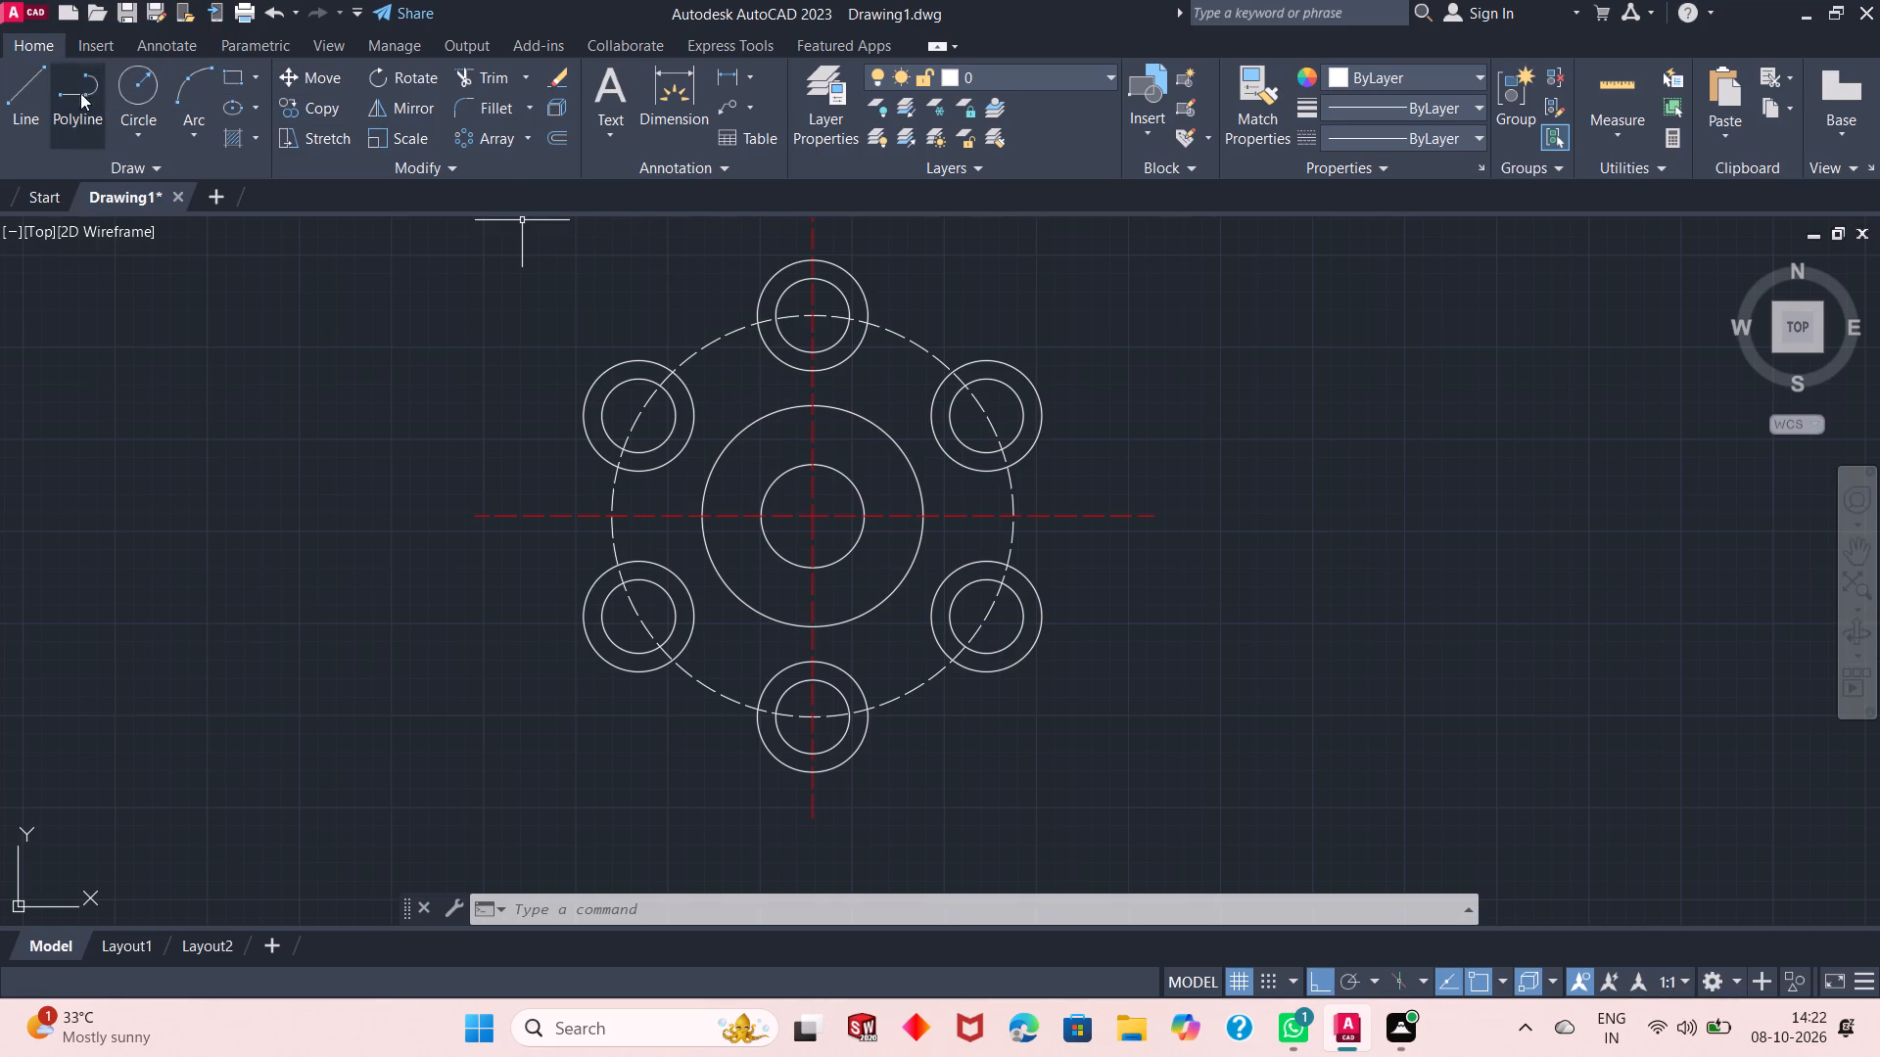
pyautogui.click(34, 96)
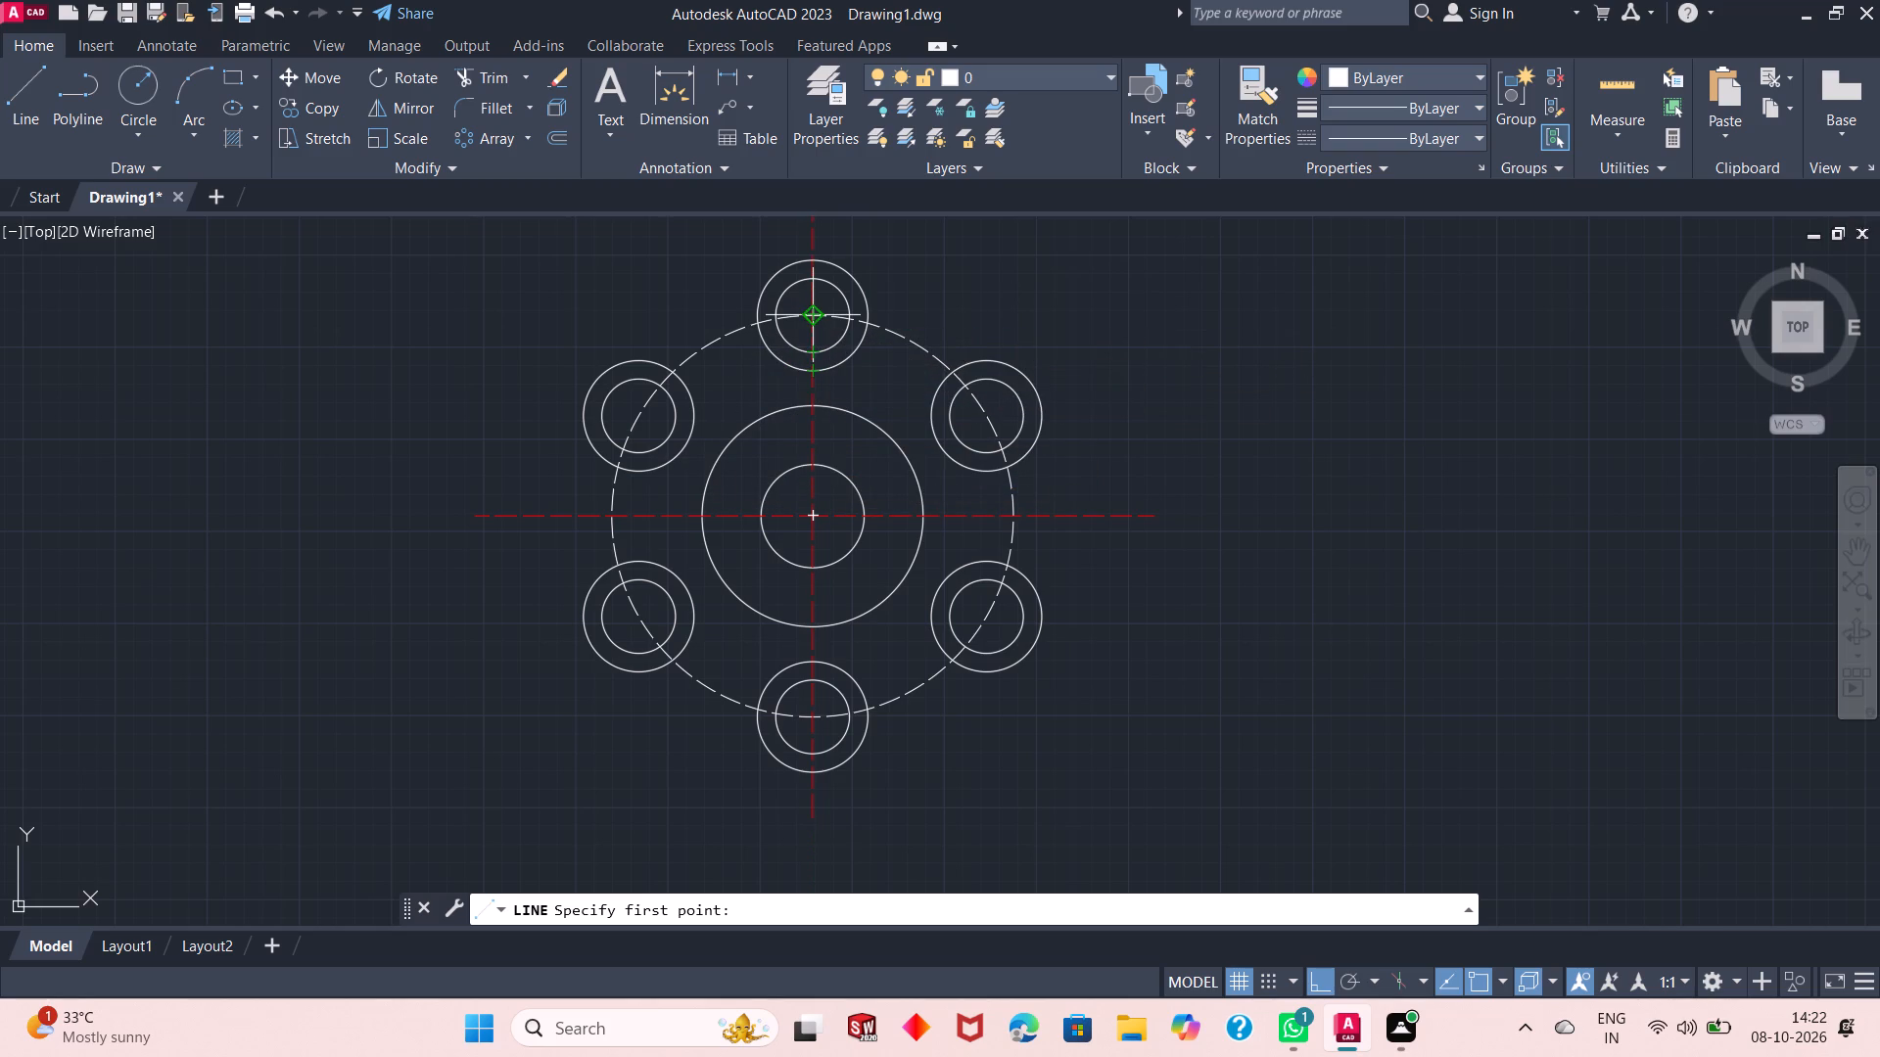
pyautogui.click(816, 347)
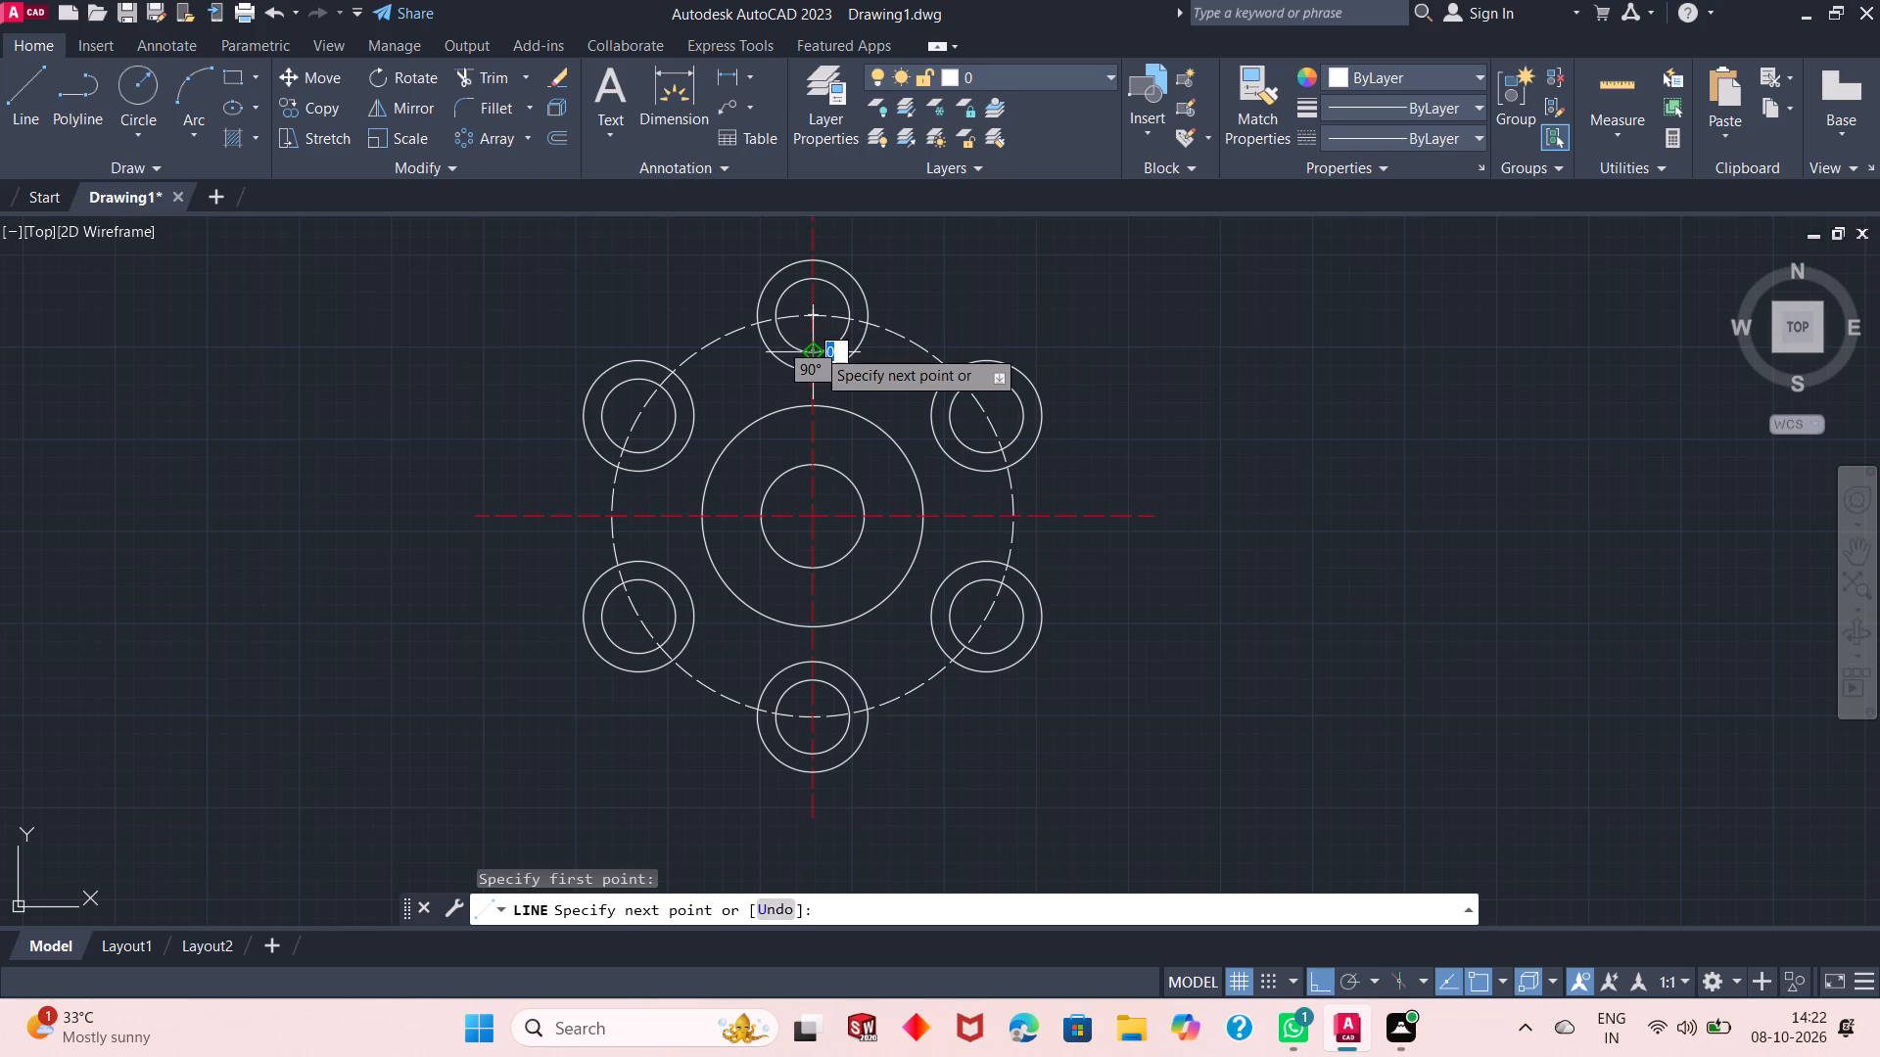
pyautogui.click(812, 433)
pyautogui.press('Escape')
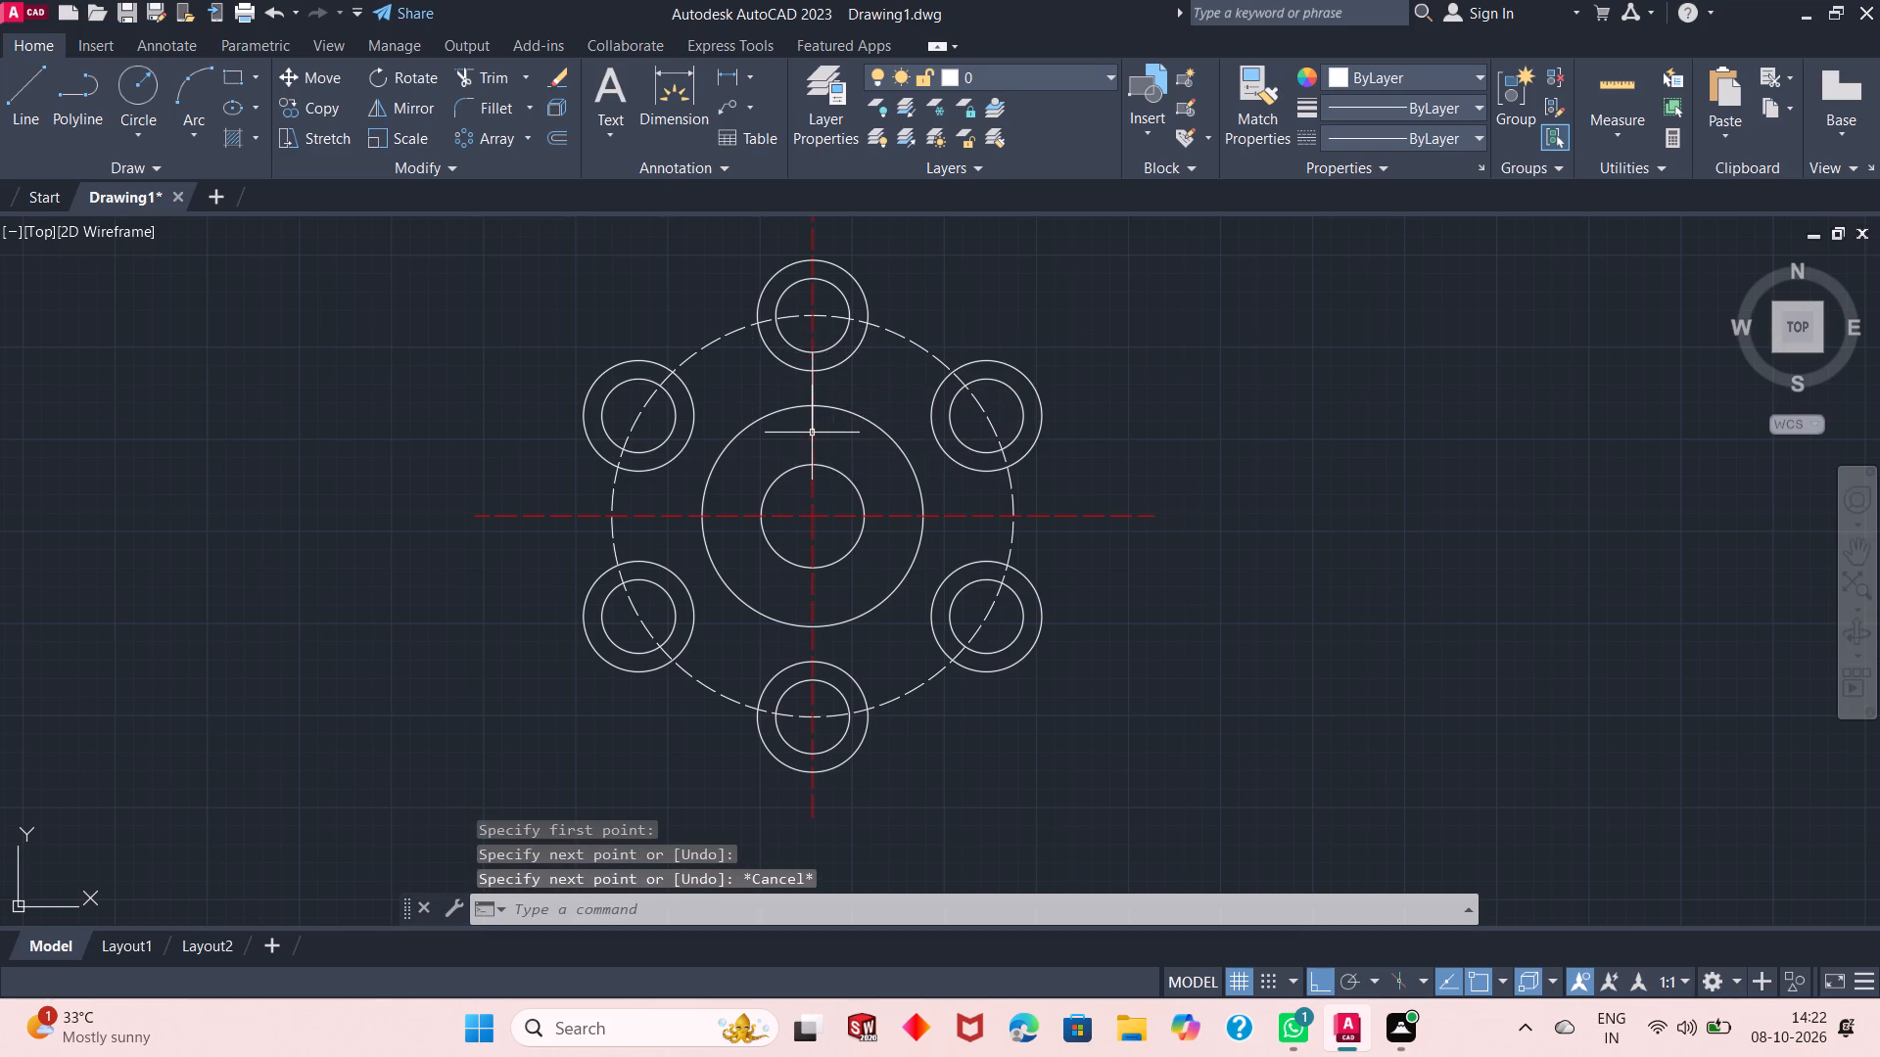
# Offset the short vertical line by 10 to its right and by 10 to its left.
pyautogui.click(814, 381)
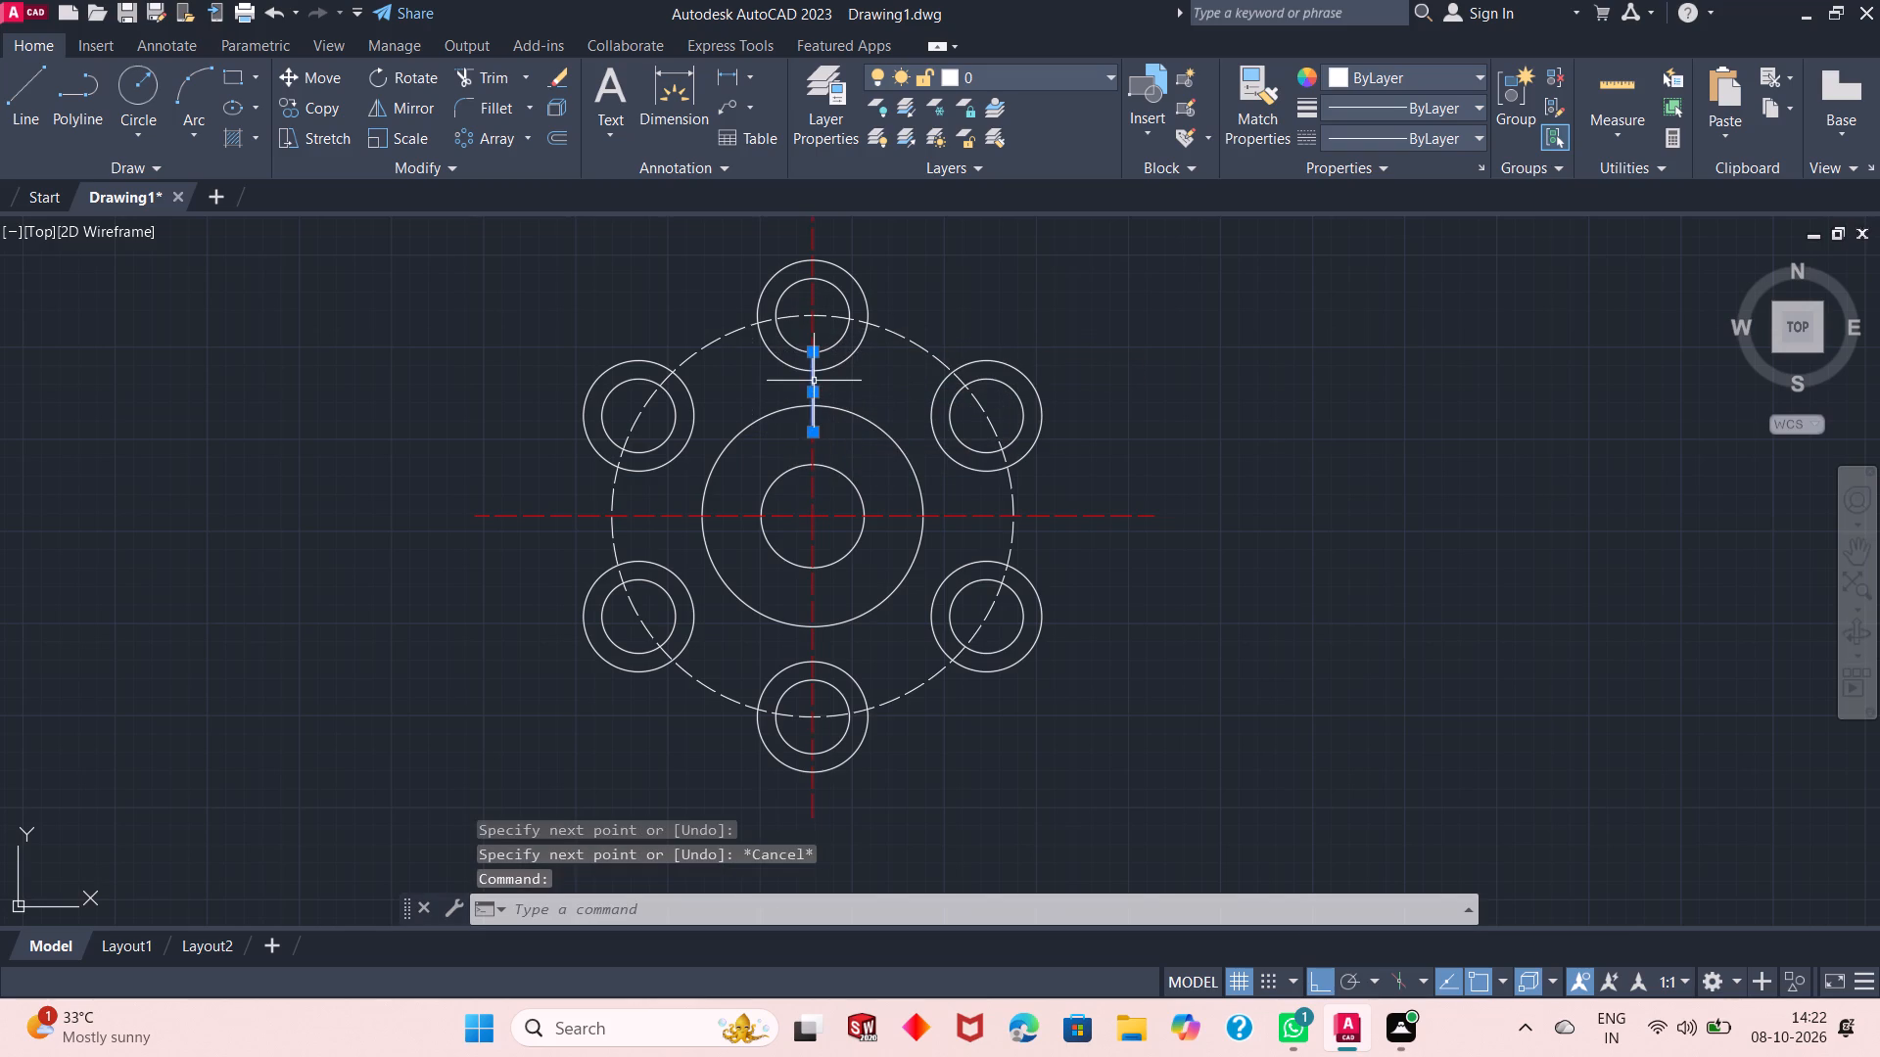
pyautogui.press('Escape')
pyautogui.click(563, 142)
pyautogui.rightClick(591, 257)
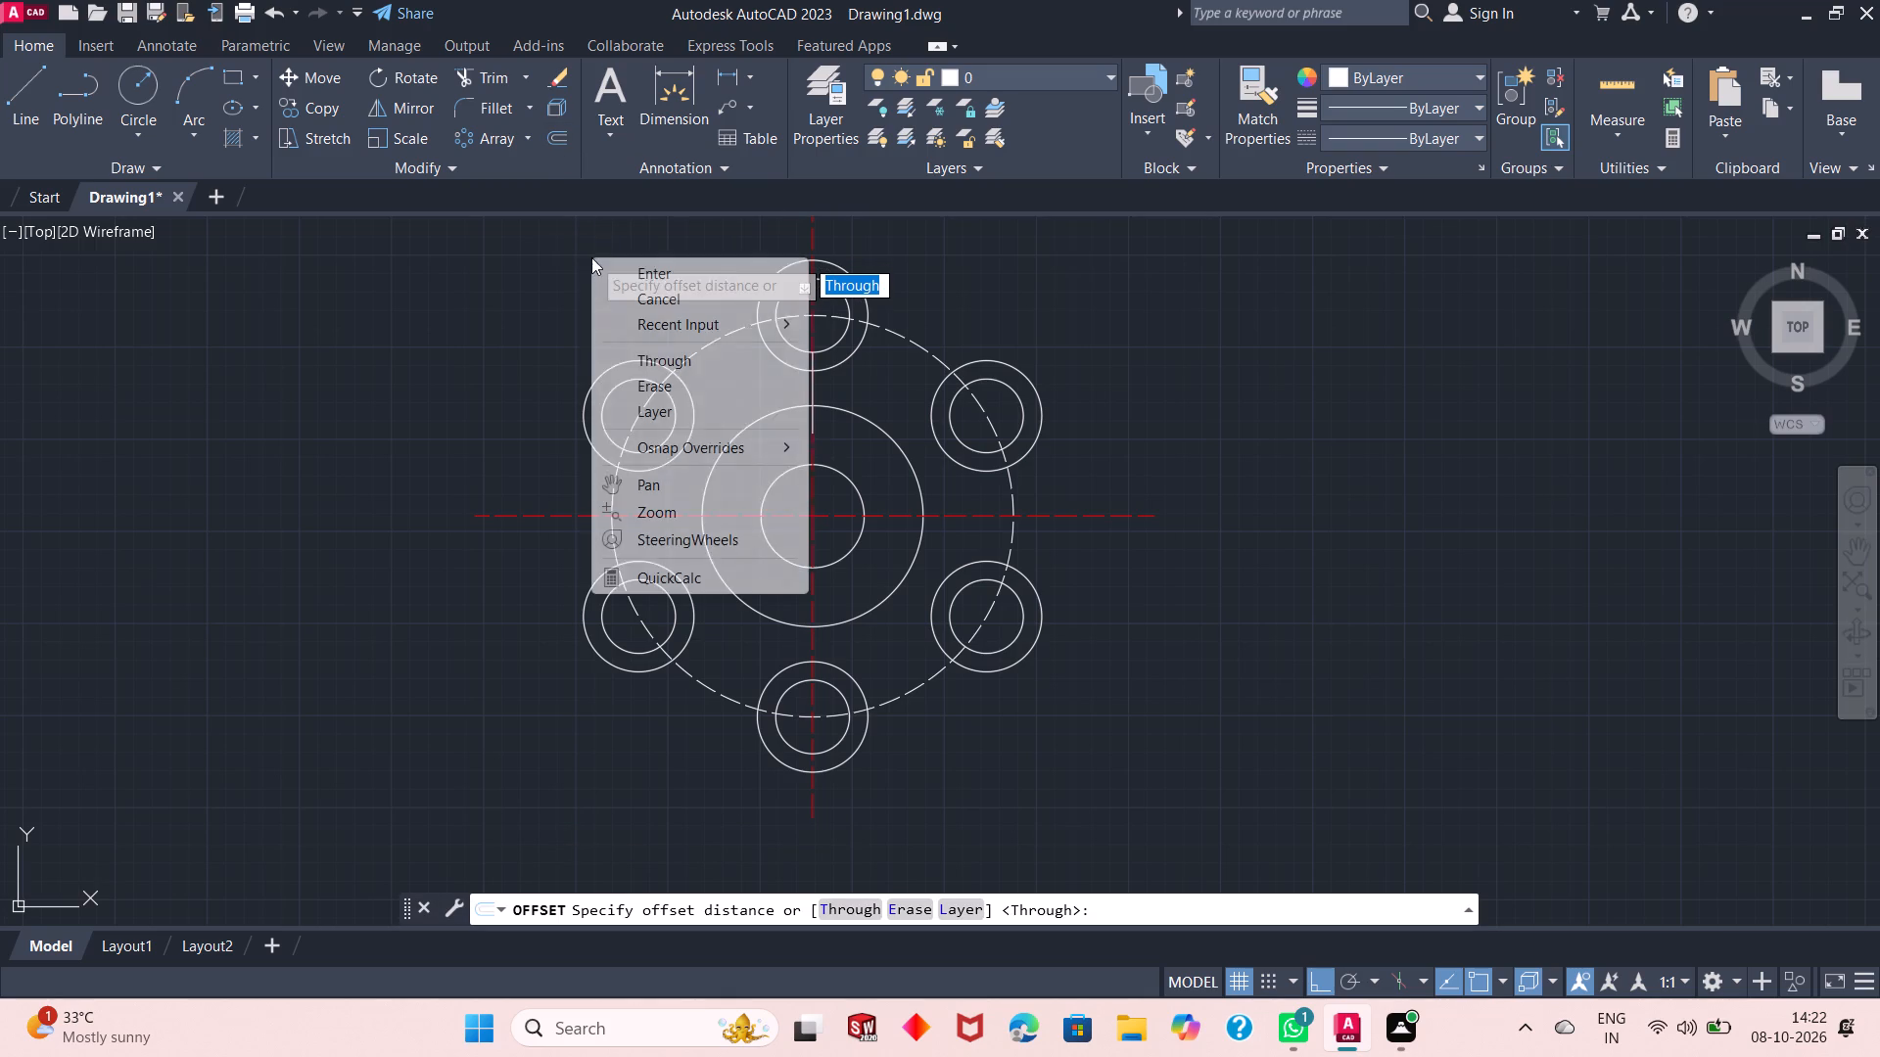
pyautogui.click(630, 272)
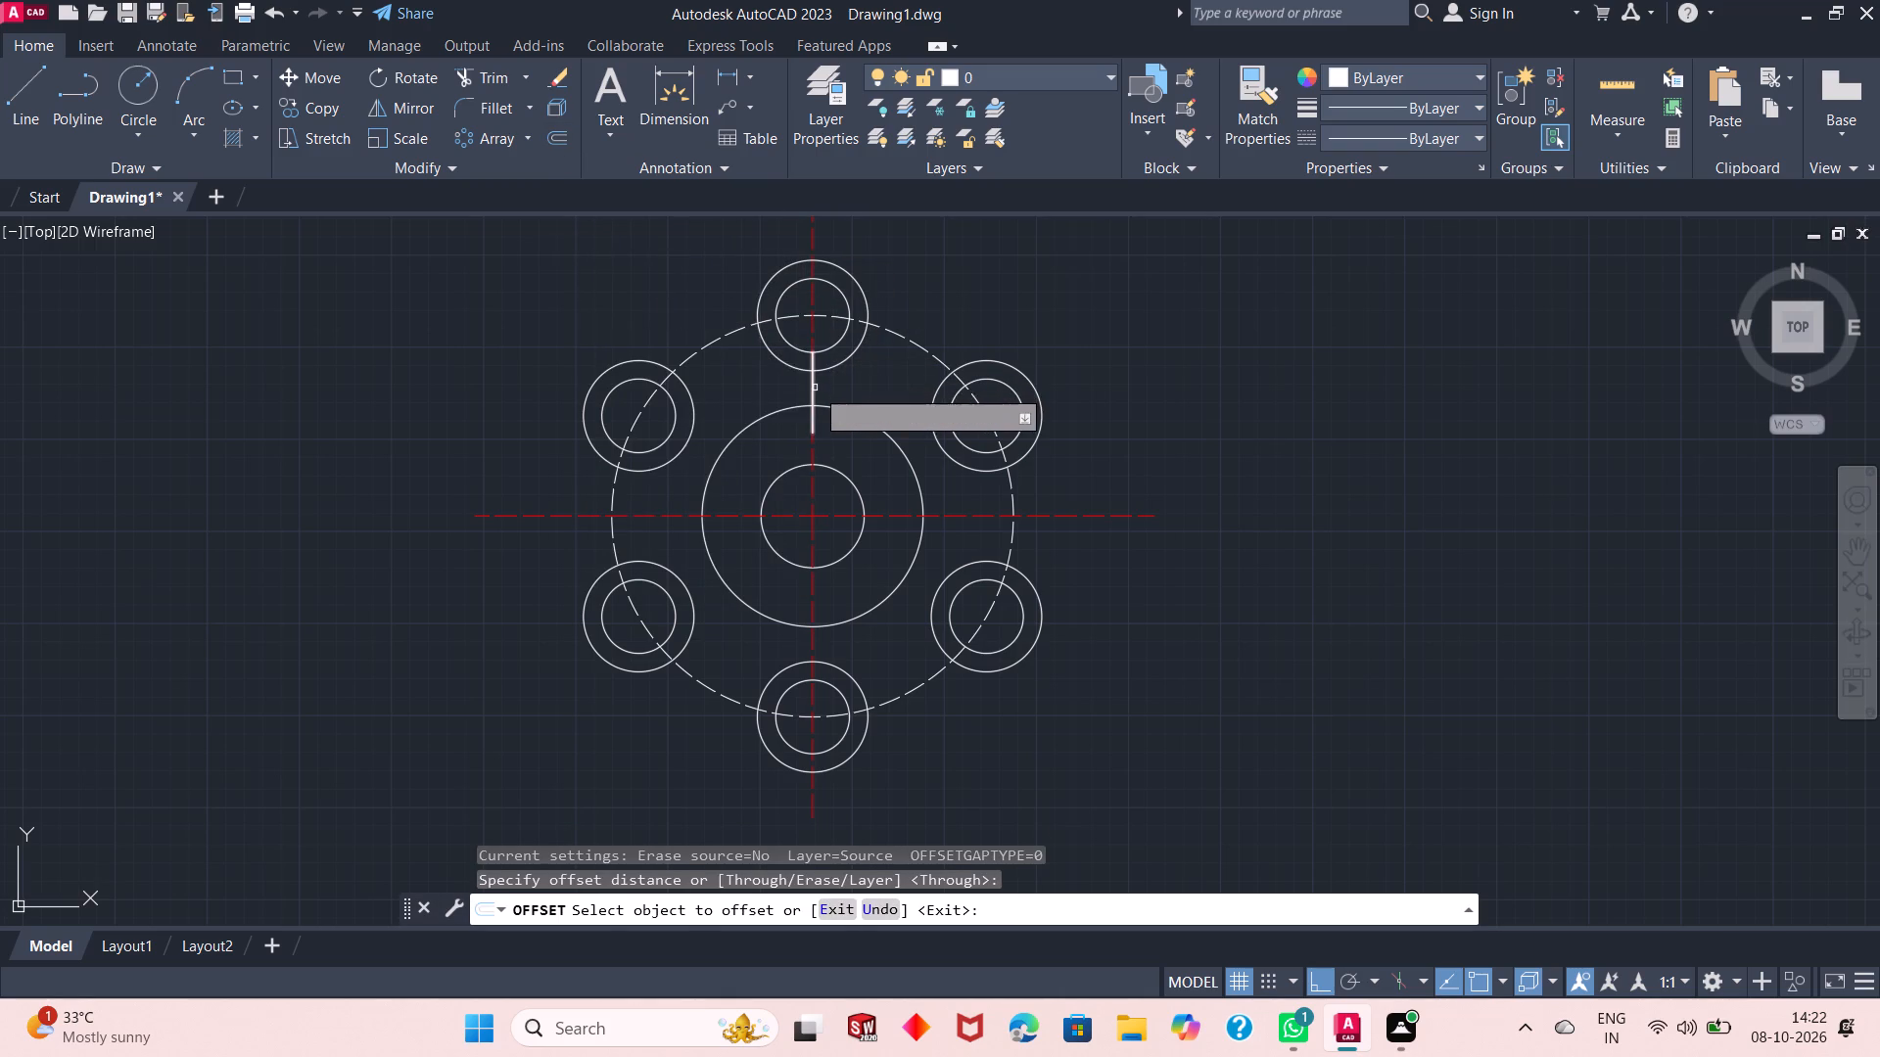
pyautogui.click(815, 388)
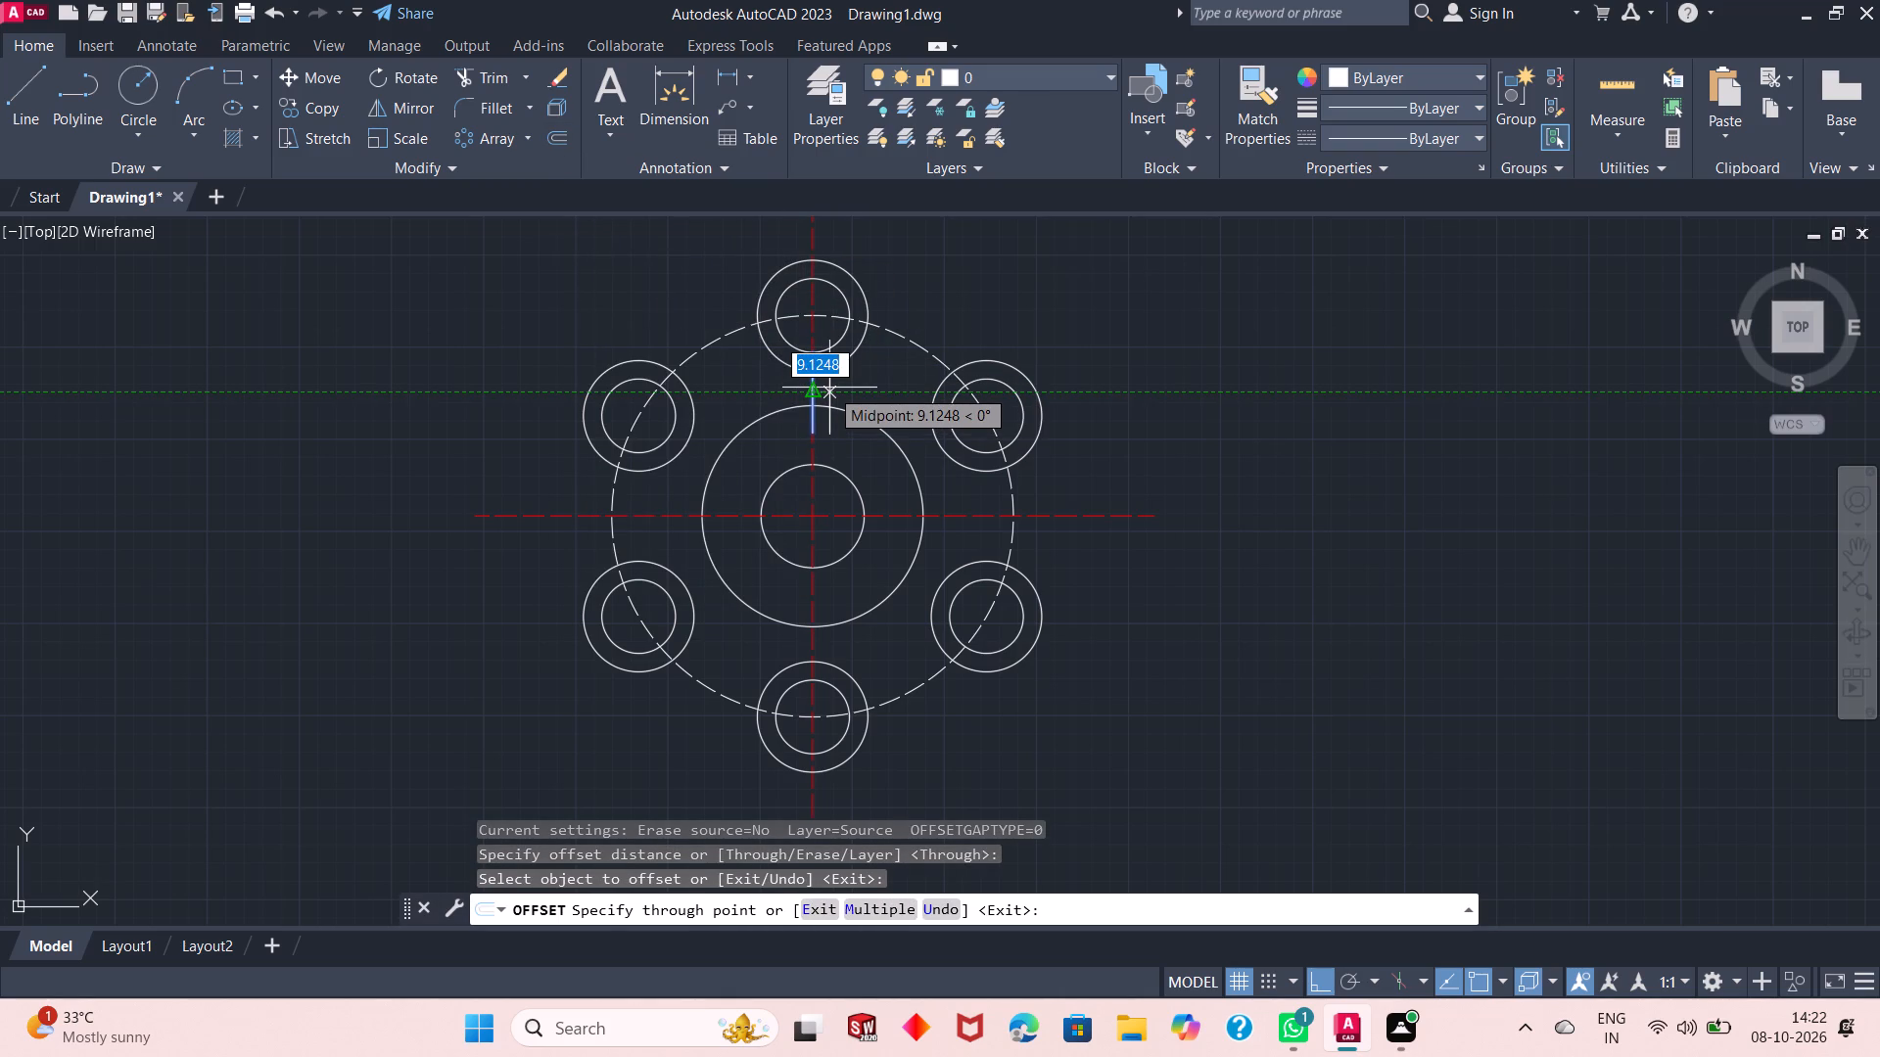
pyautogui.write('10')
pyautogui.press('Return')
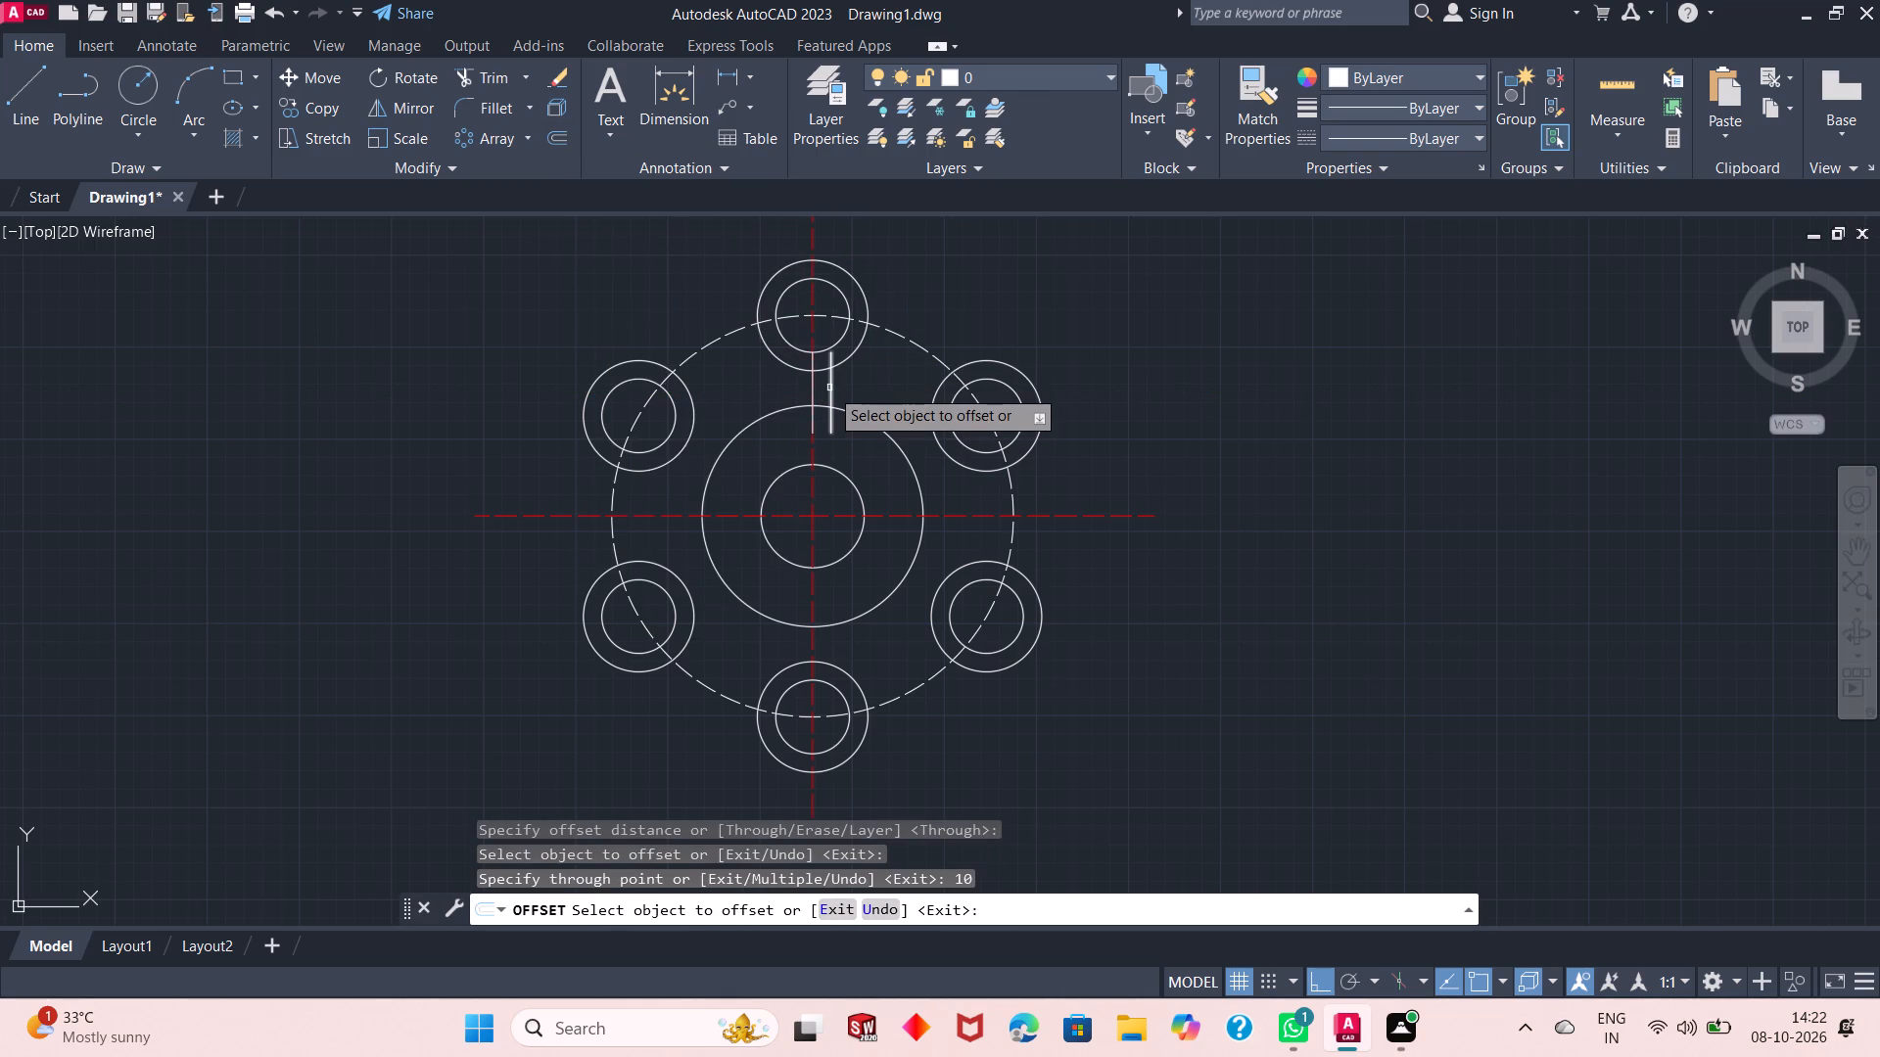
pyautogui.click(810, 394)
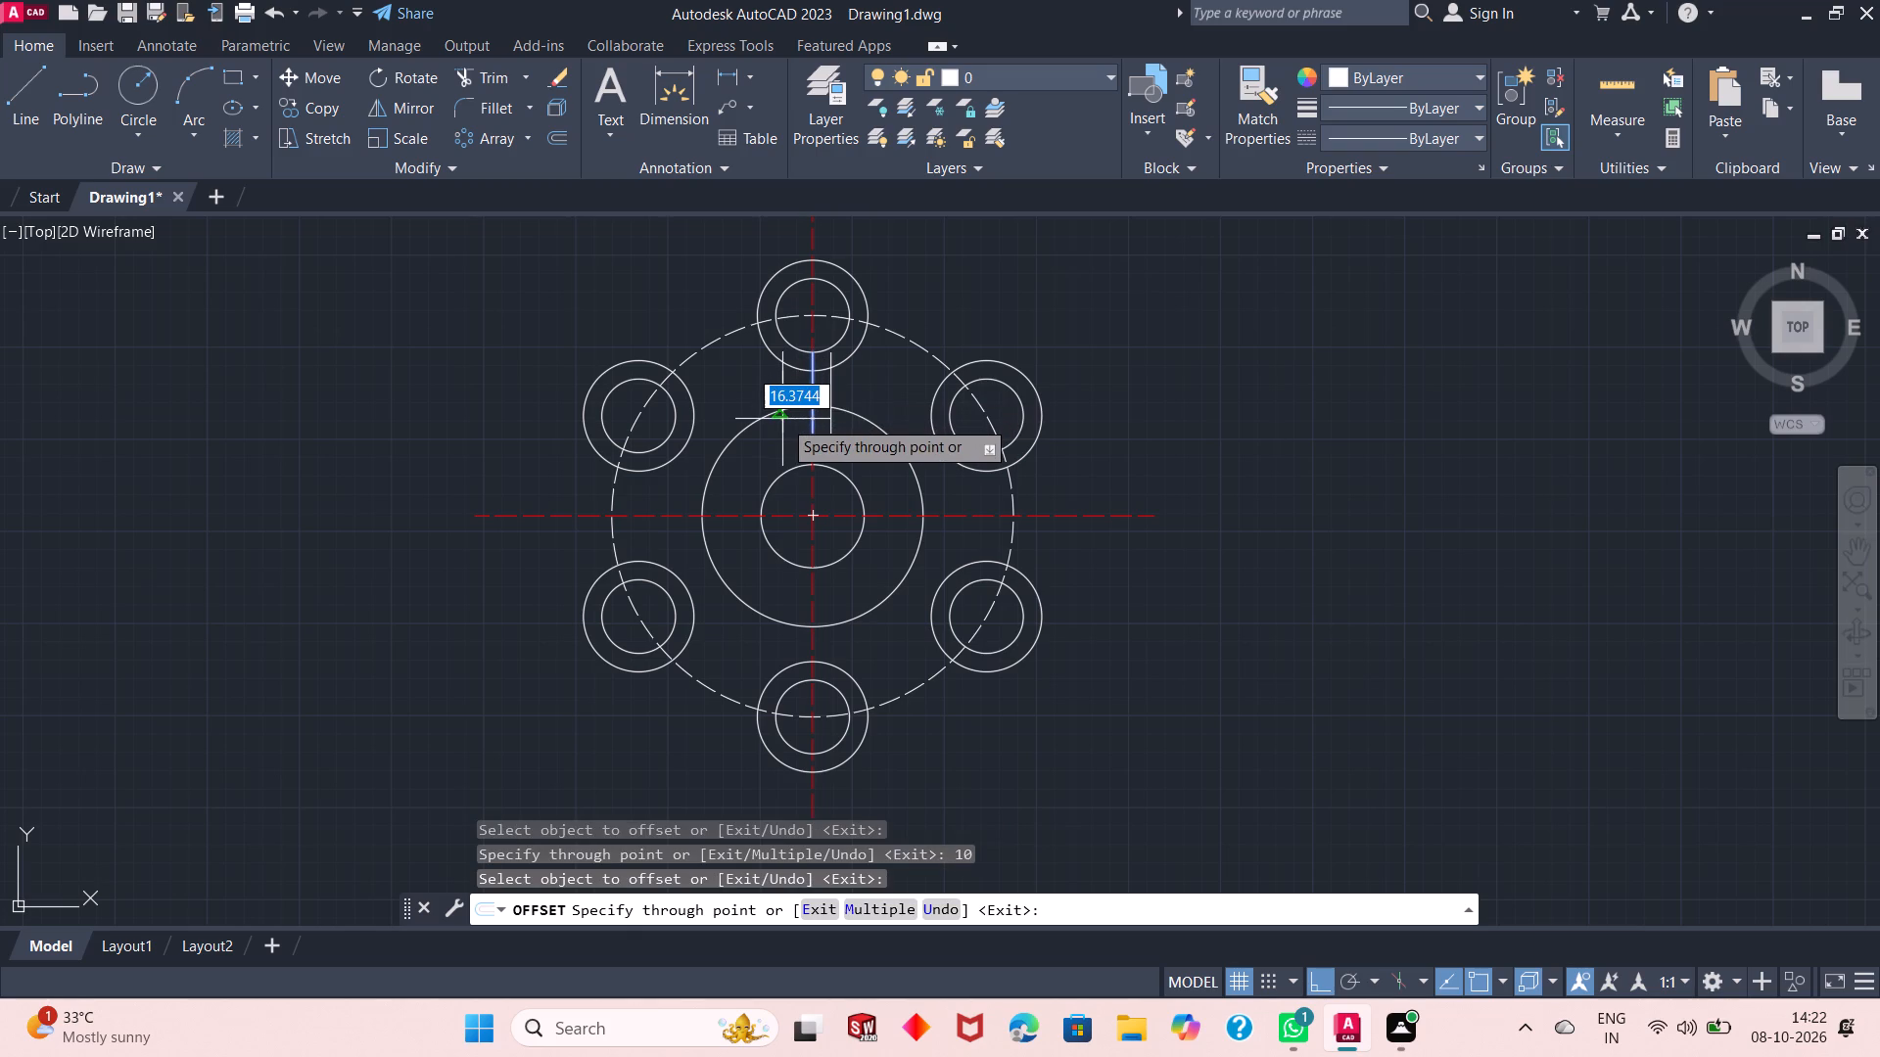
pyautogui.write('10')
pyautogui.press('Return')
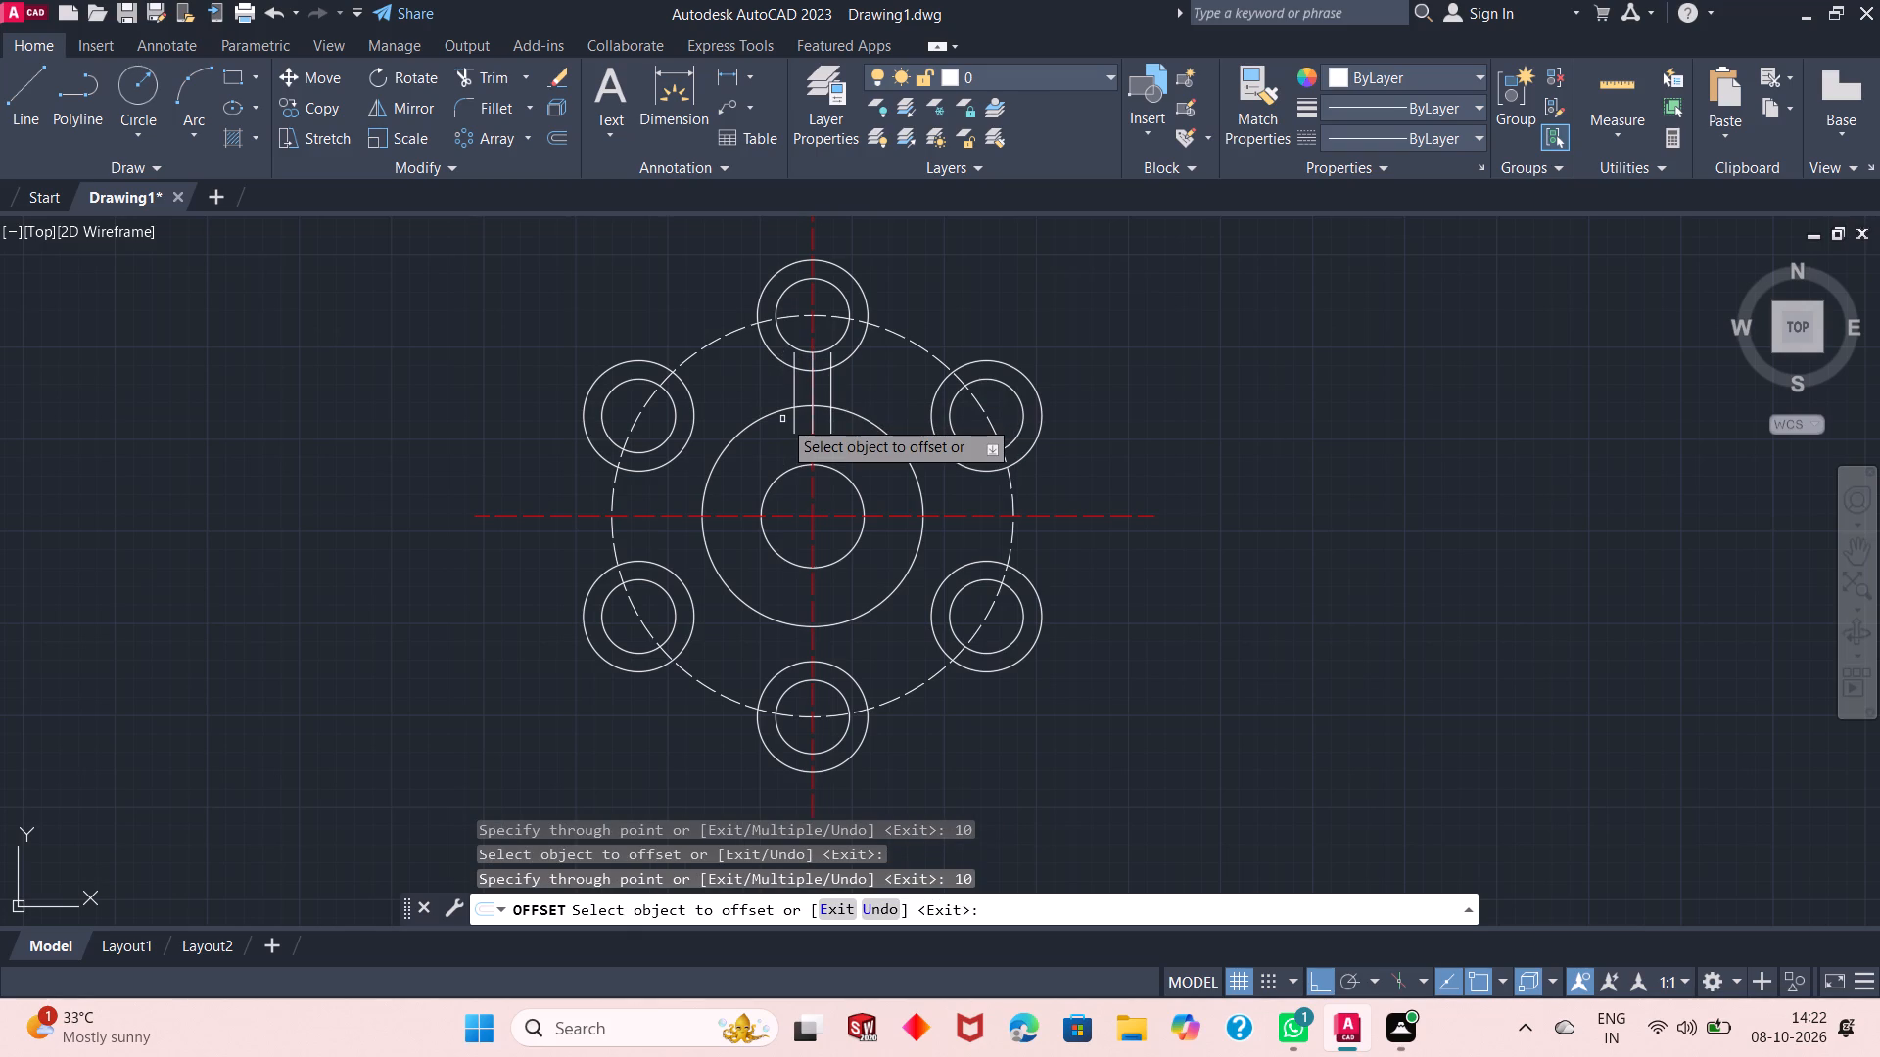
pyautogui.rightClick(526, 373)
pyautogui.click(536, 383)
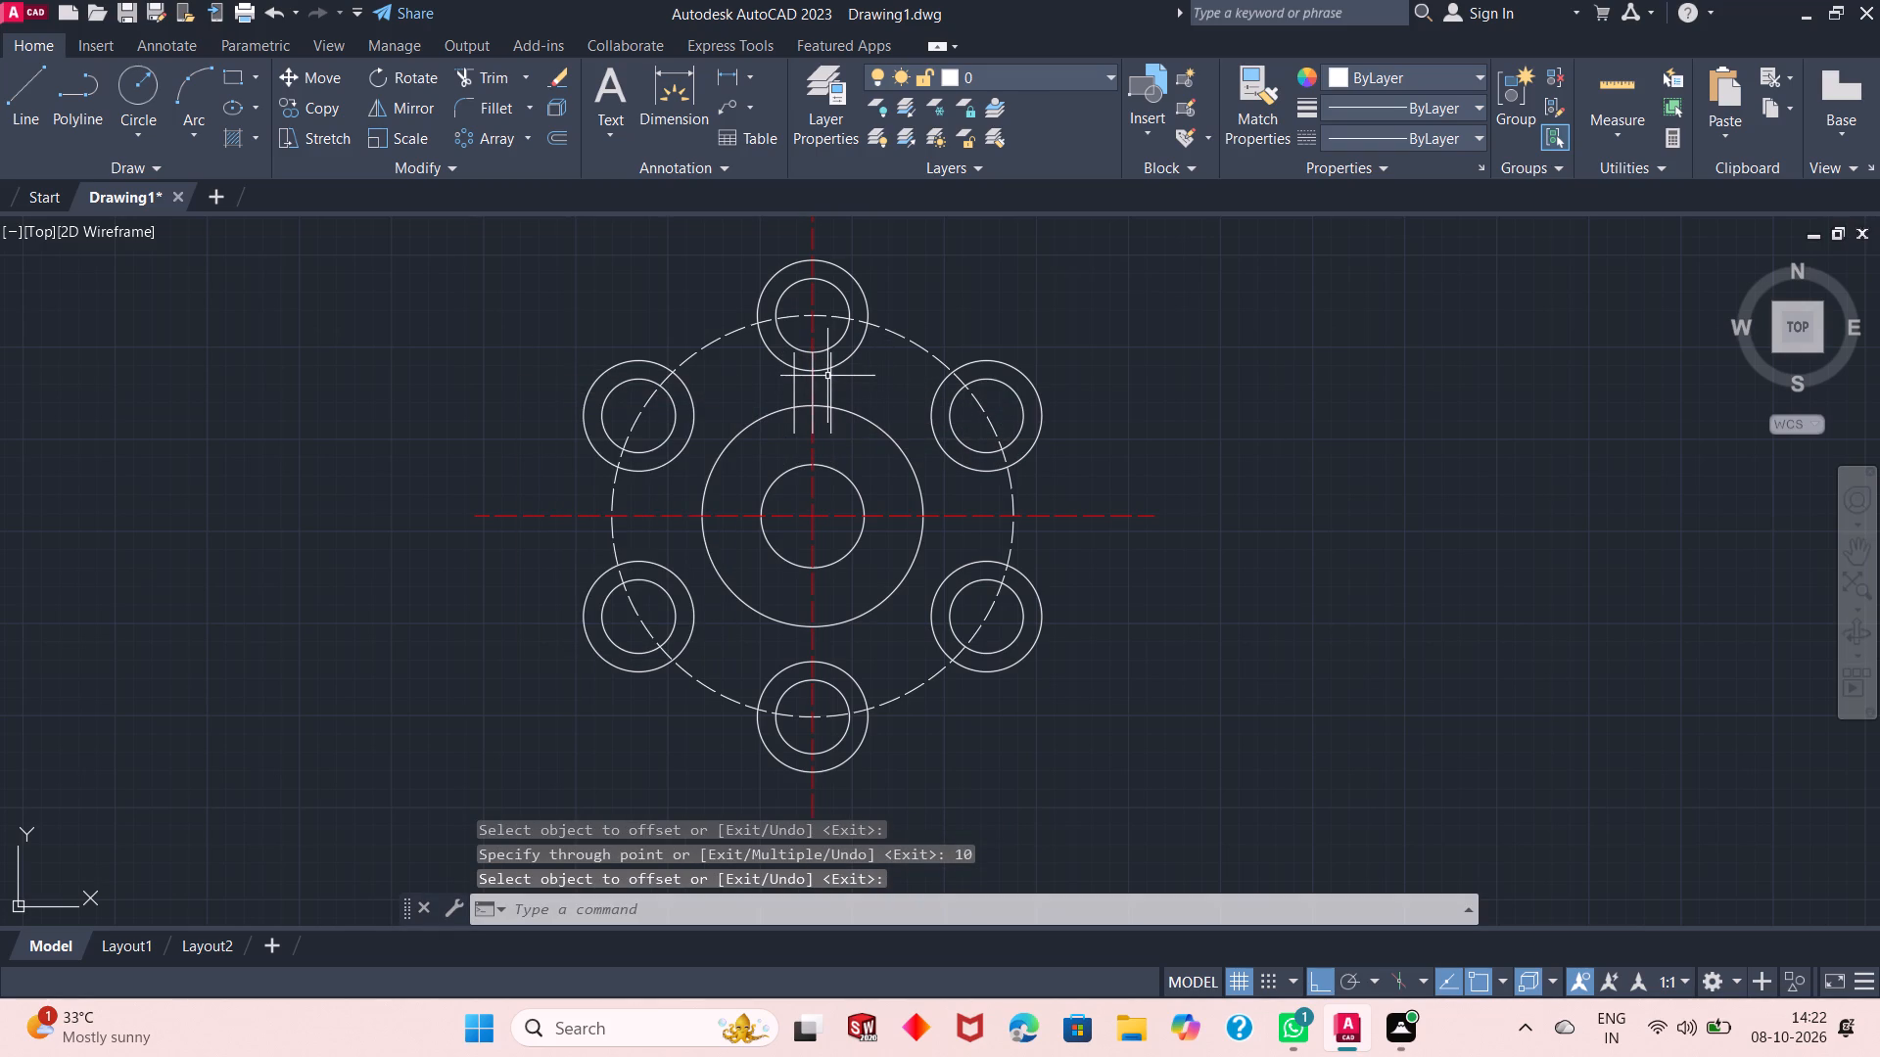
# Trim the upper ends of both offset lines where they run inside the top radius 30 circle.
pyautogui.scroll(1, 827, 376)
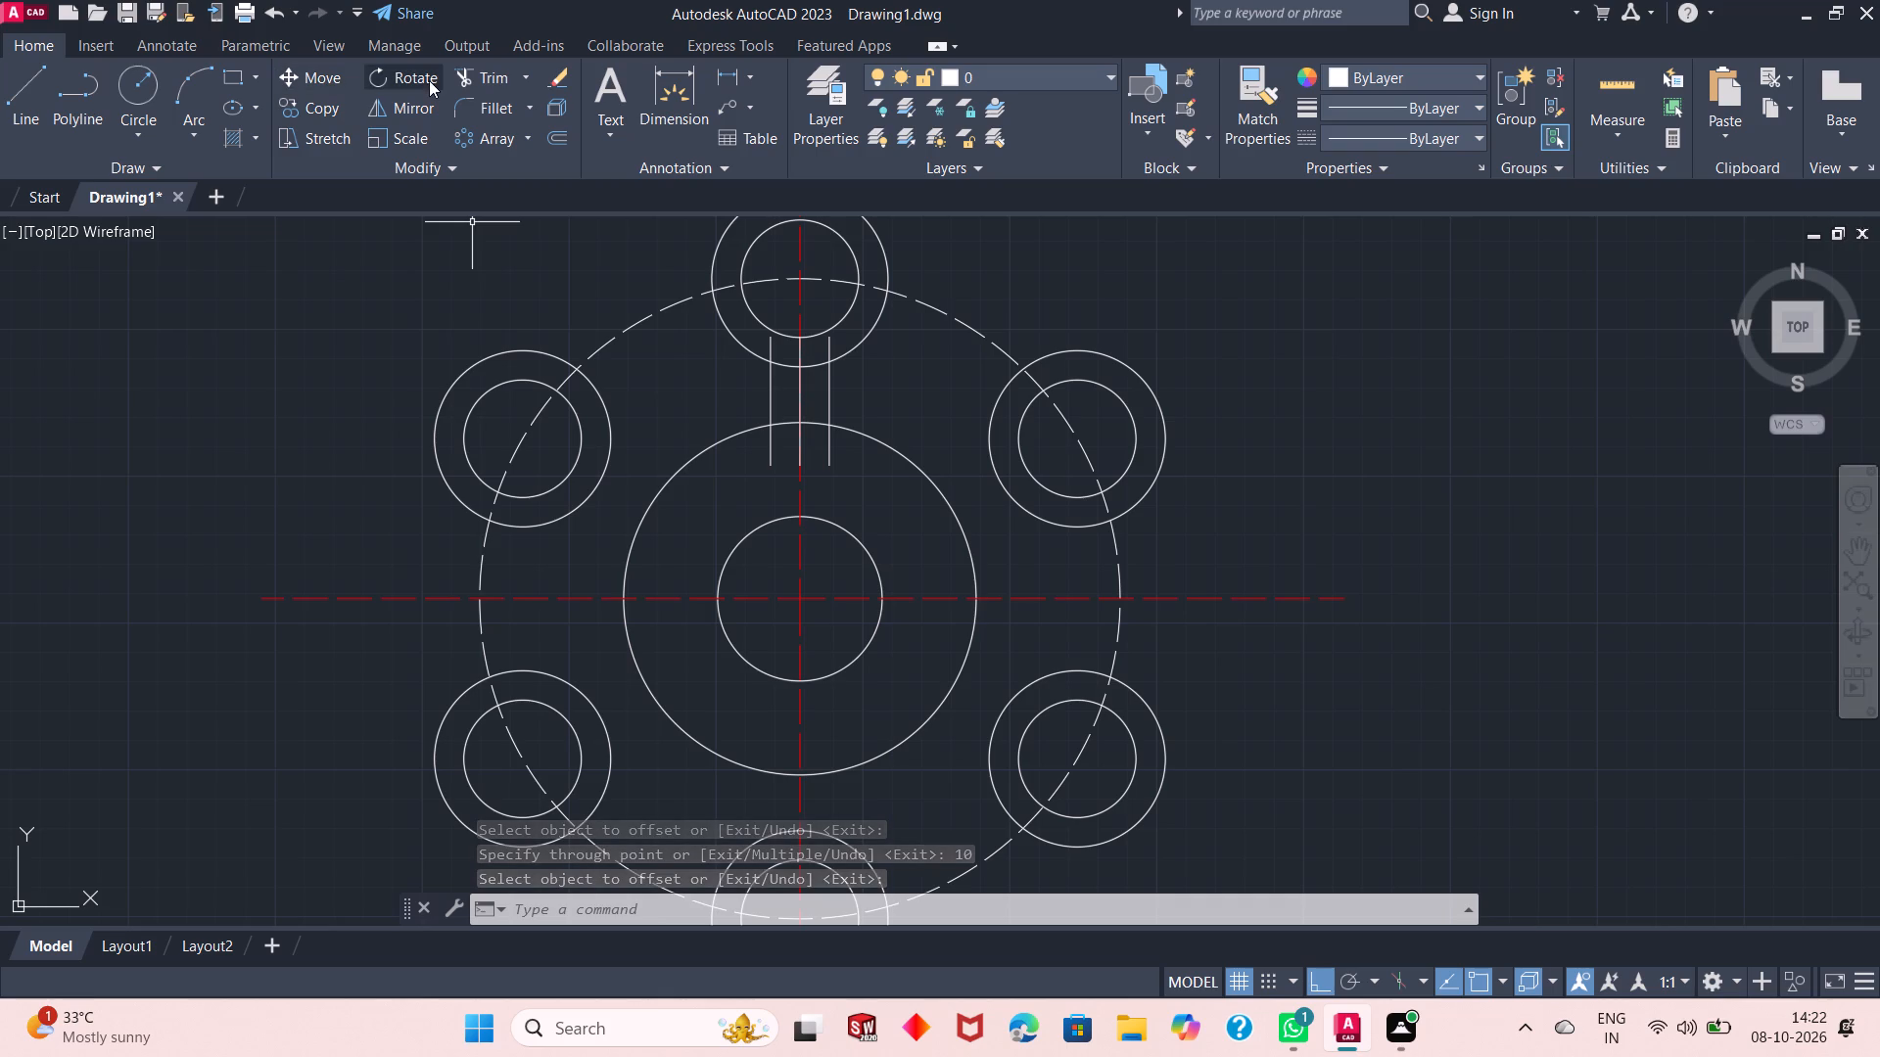
pyautogui.click(492, 79)
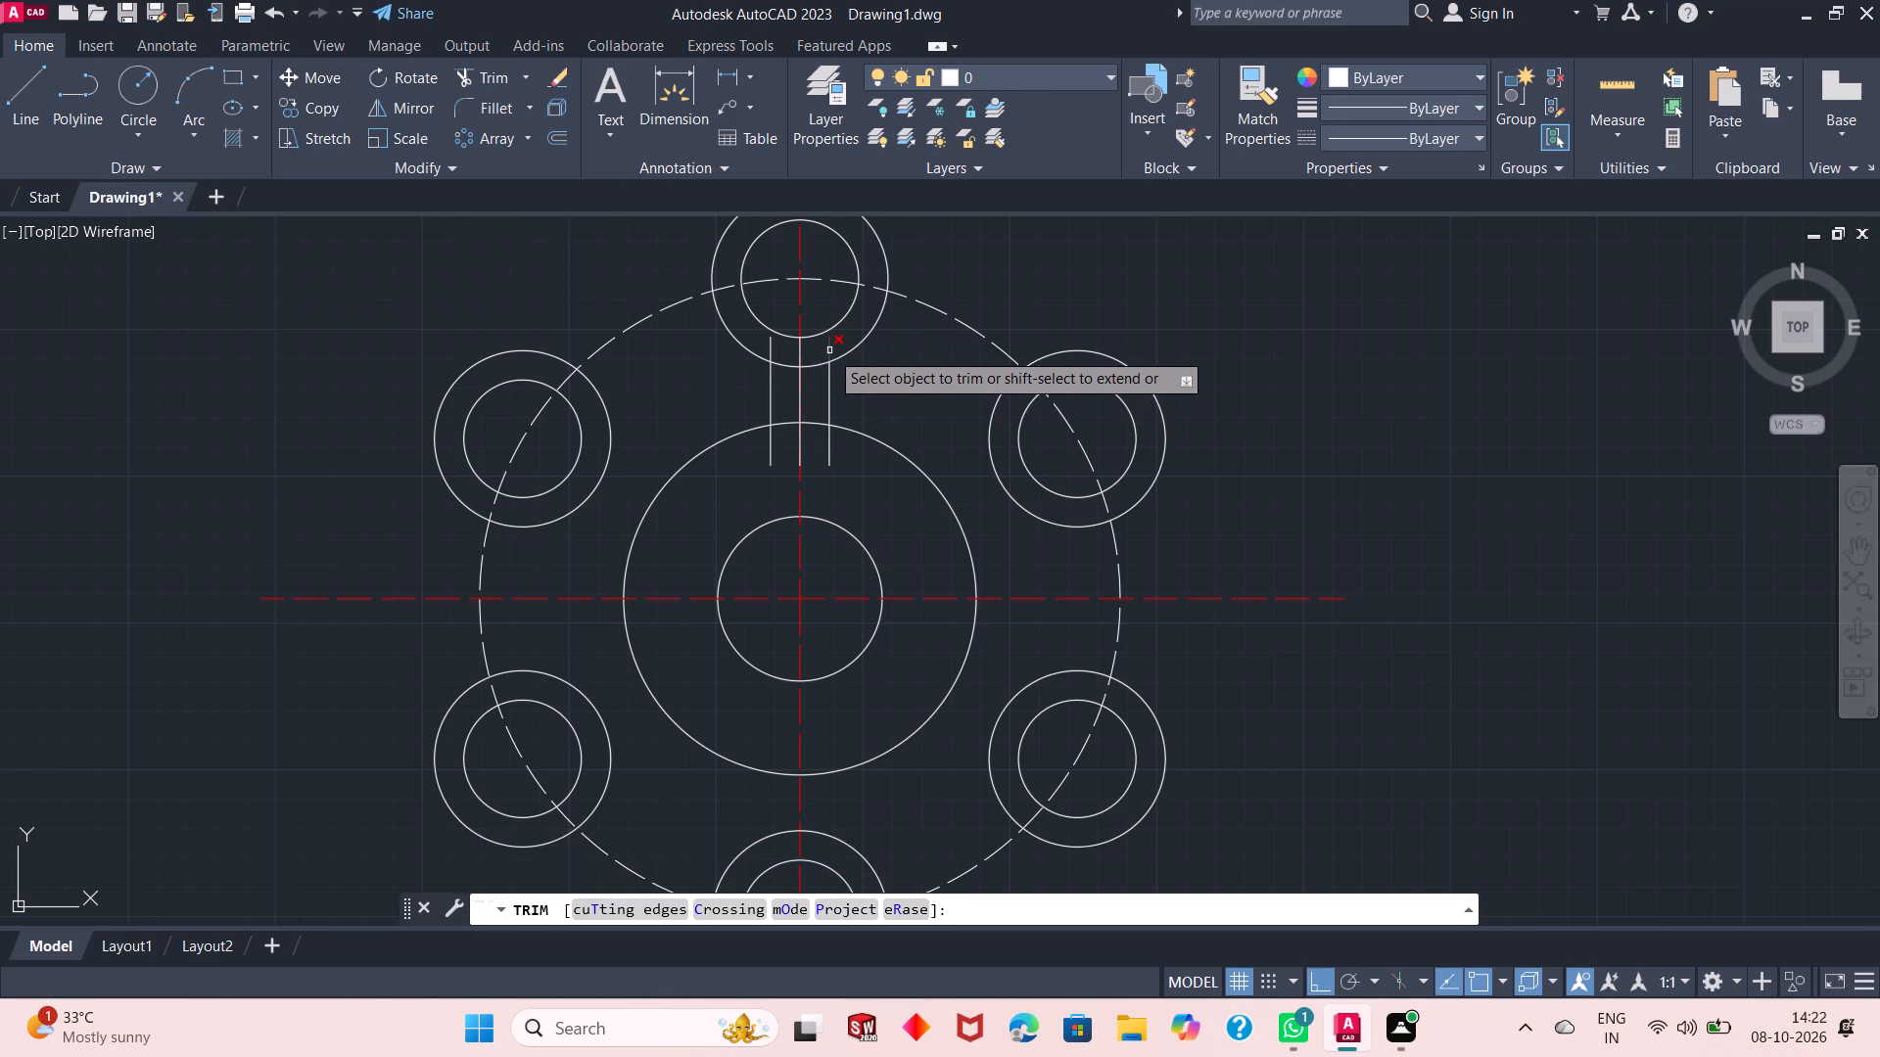
pyautogui.click(829, 350)
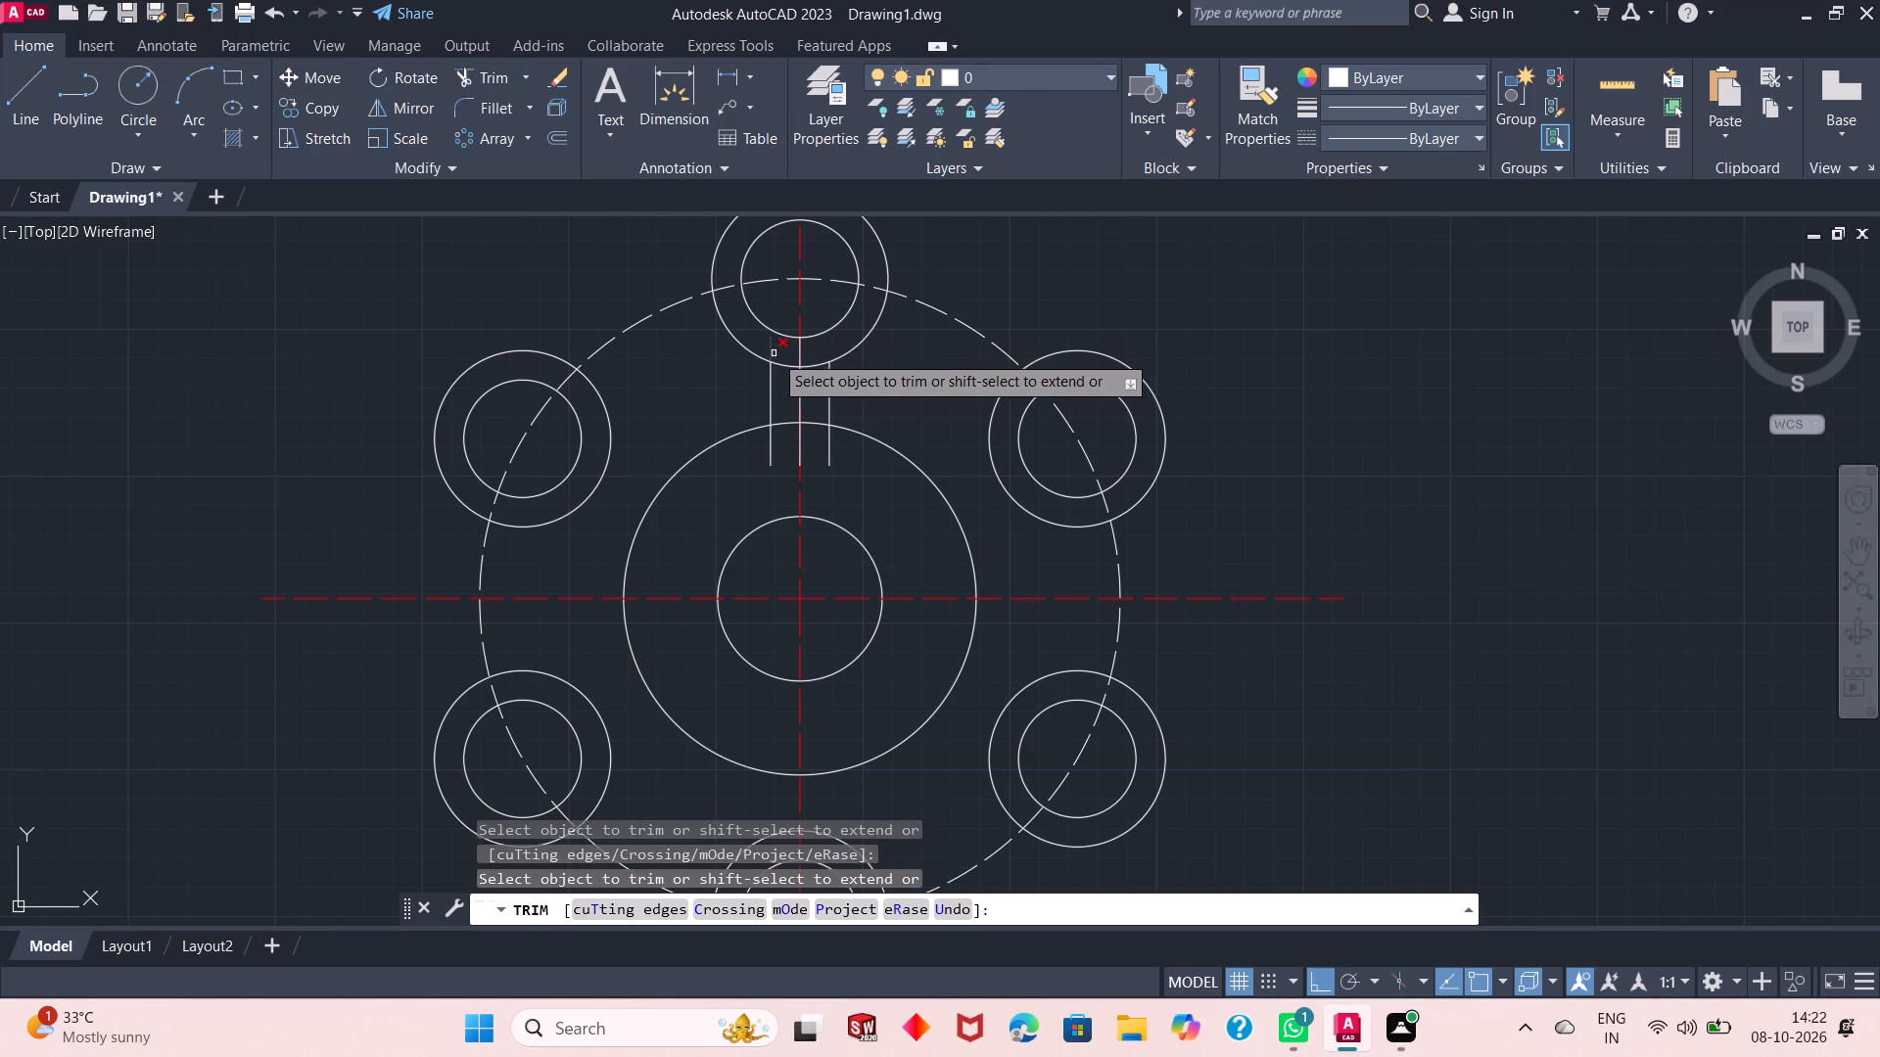
pyautogui.click(774, 353)
pyautogui.press('Escape')
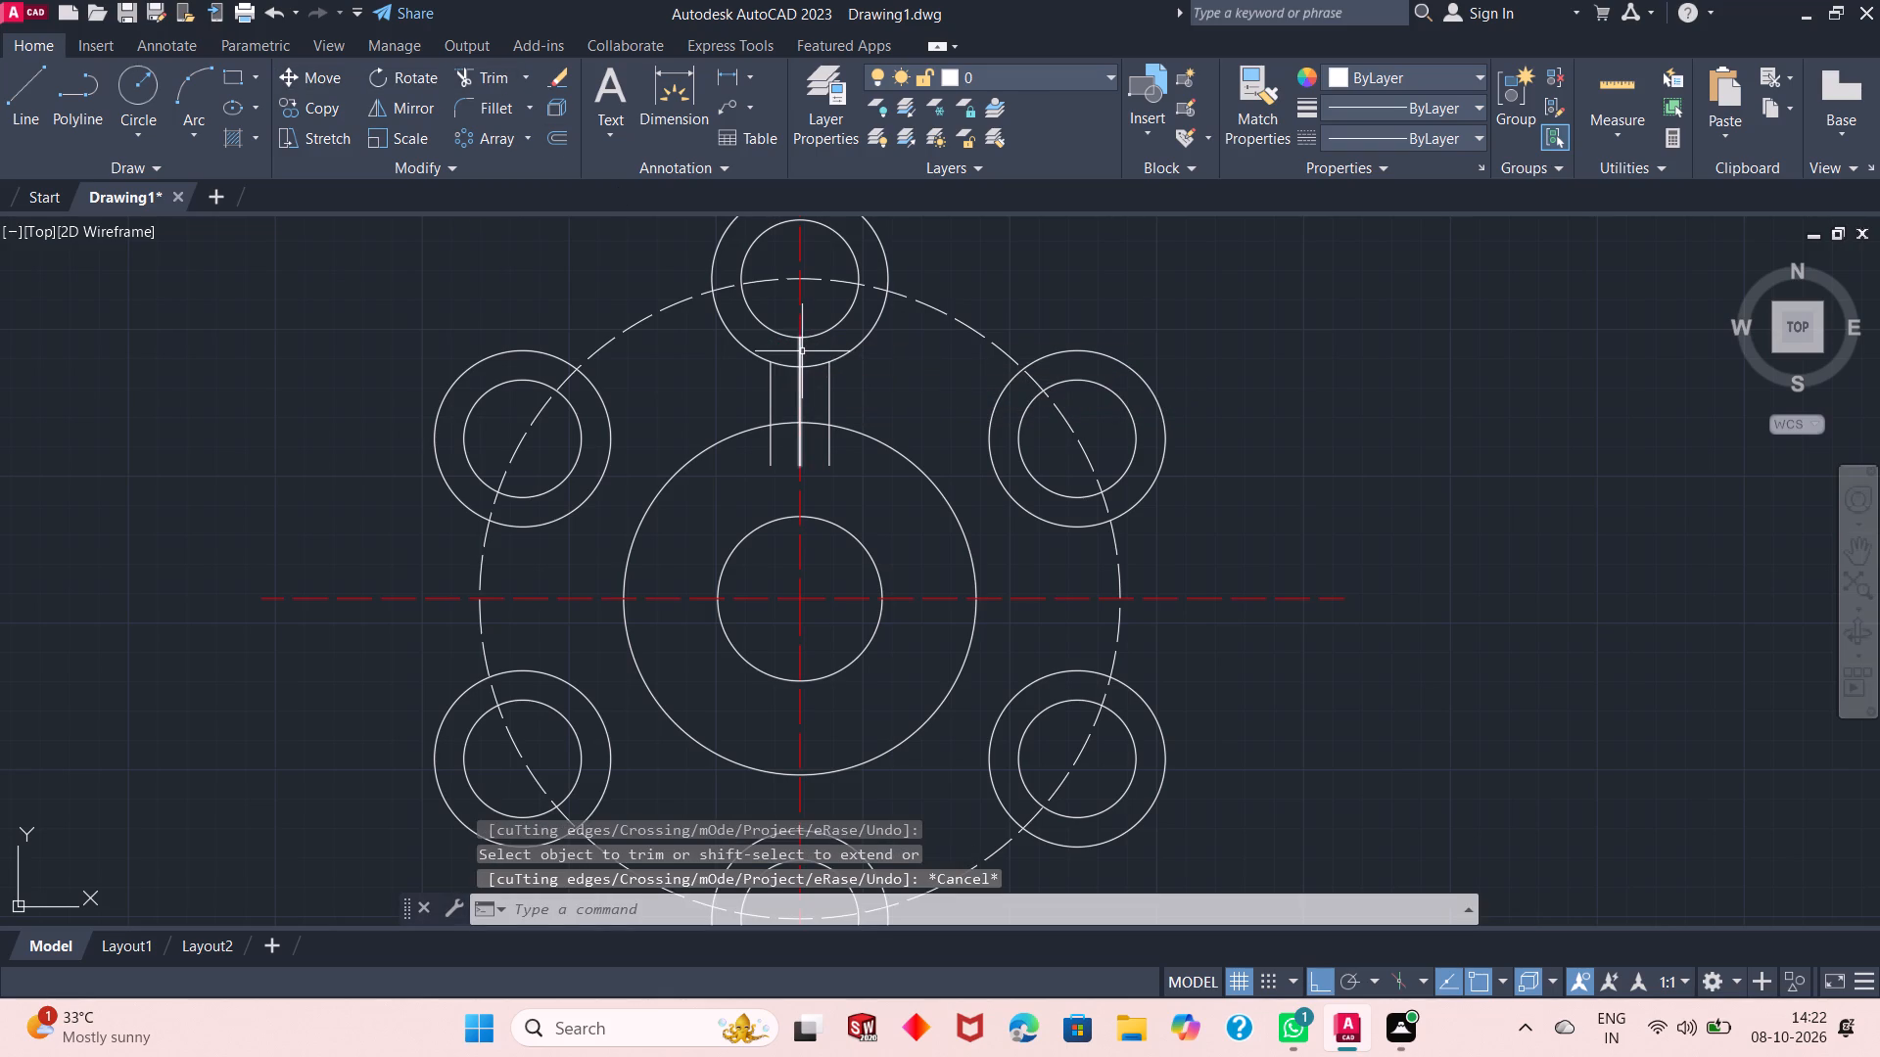
# Erase the short middle line between the two offset lines.
pyautogui.click(801, 350)
pyautogui.rightClick(943, 300)
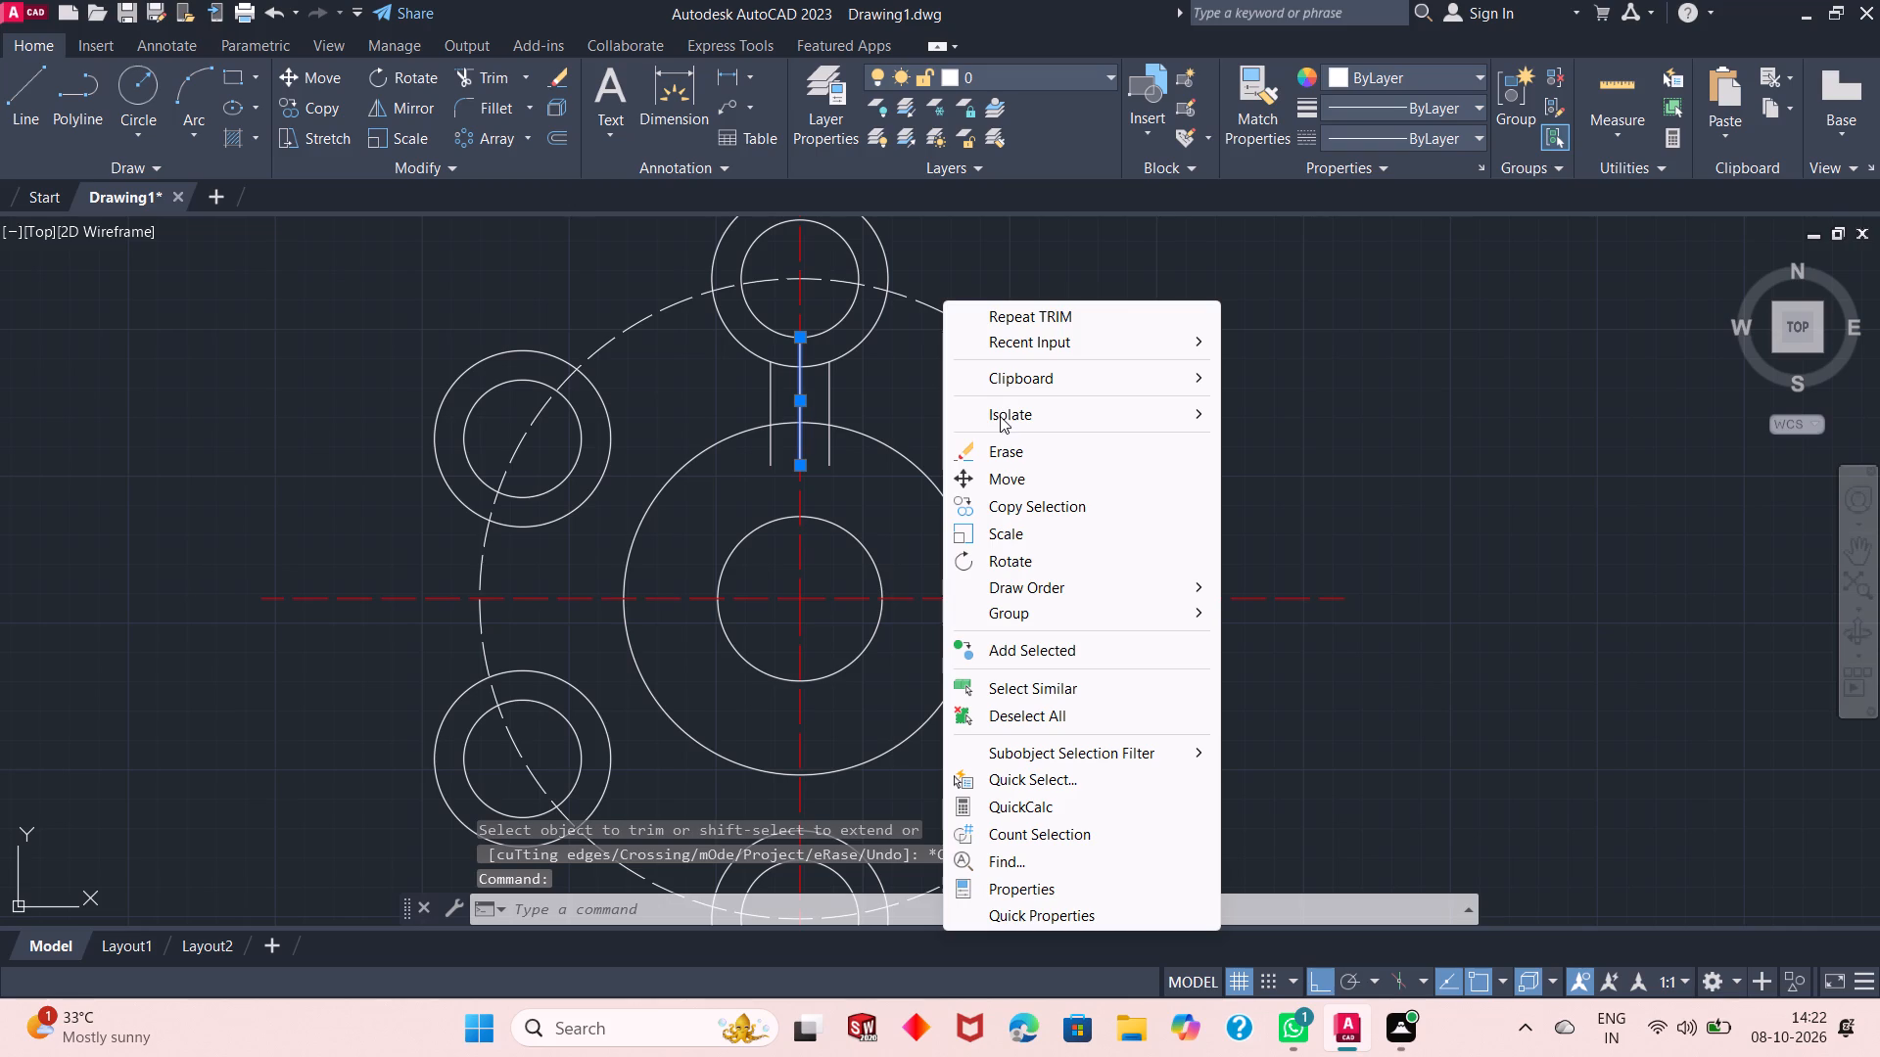
pyautogui.click(1000, 442)
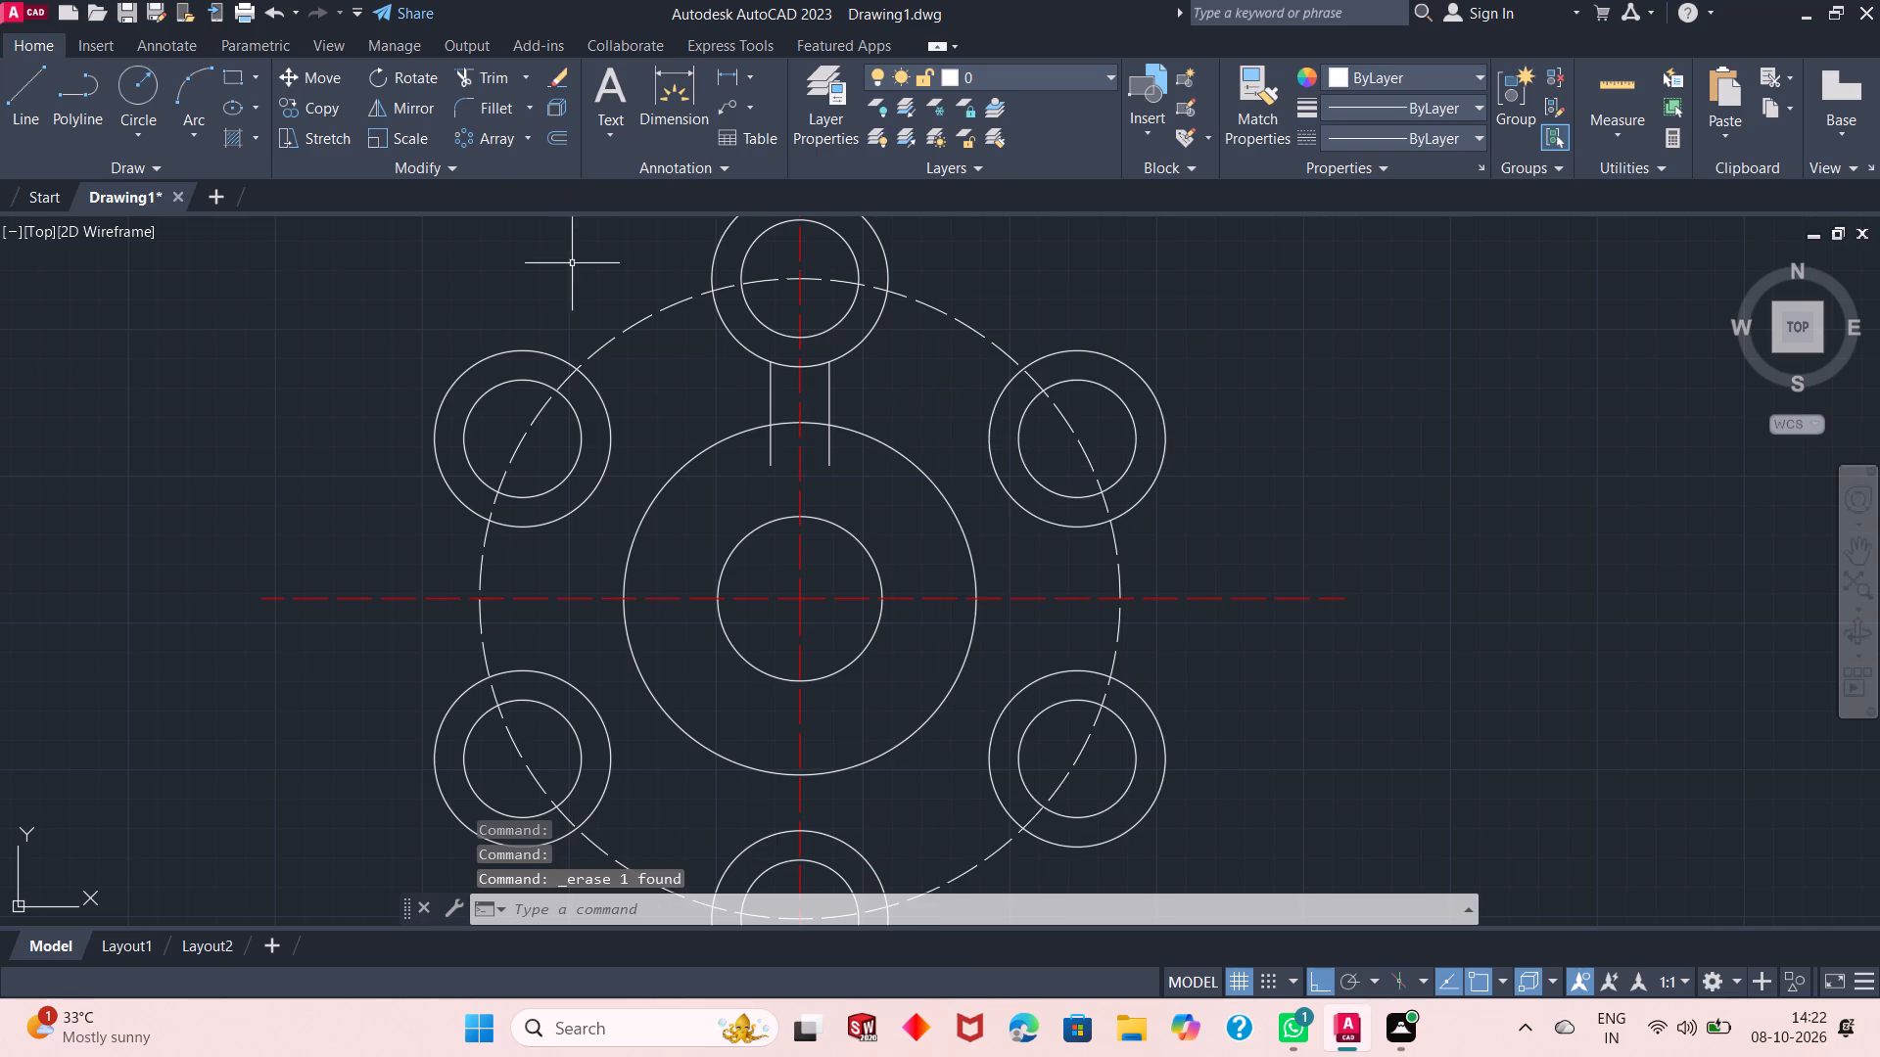
# Trim the lower ends of both offset lines where they run inside the large central circle.
pyautogui.click(471, 71)
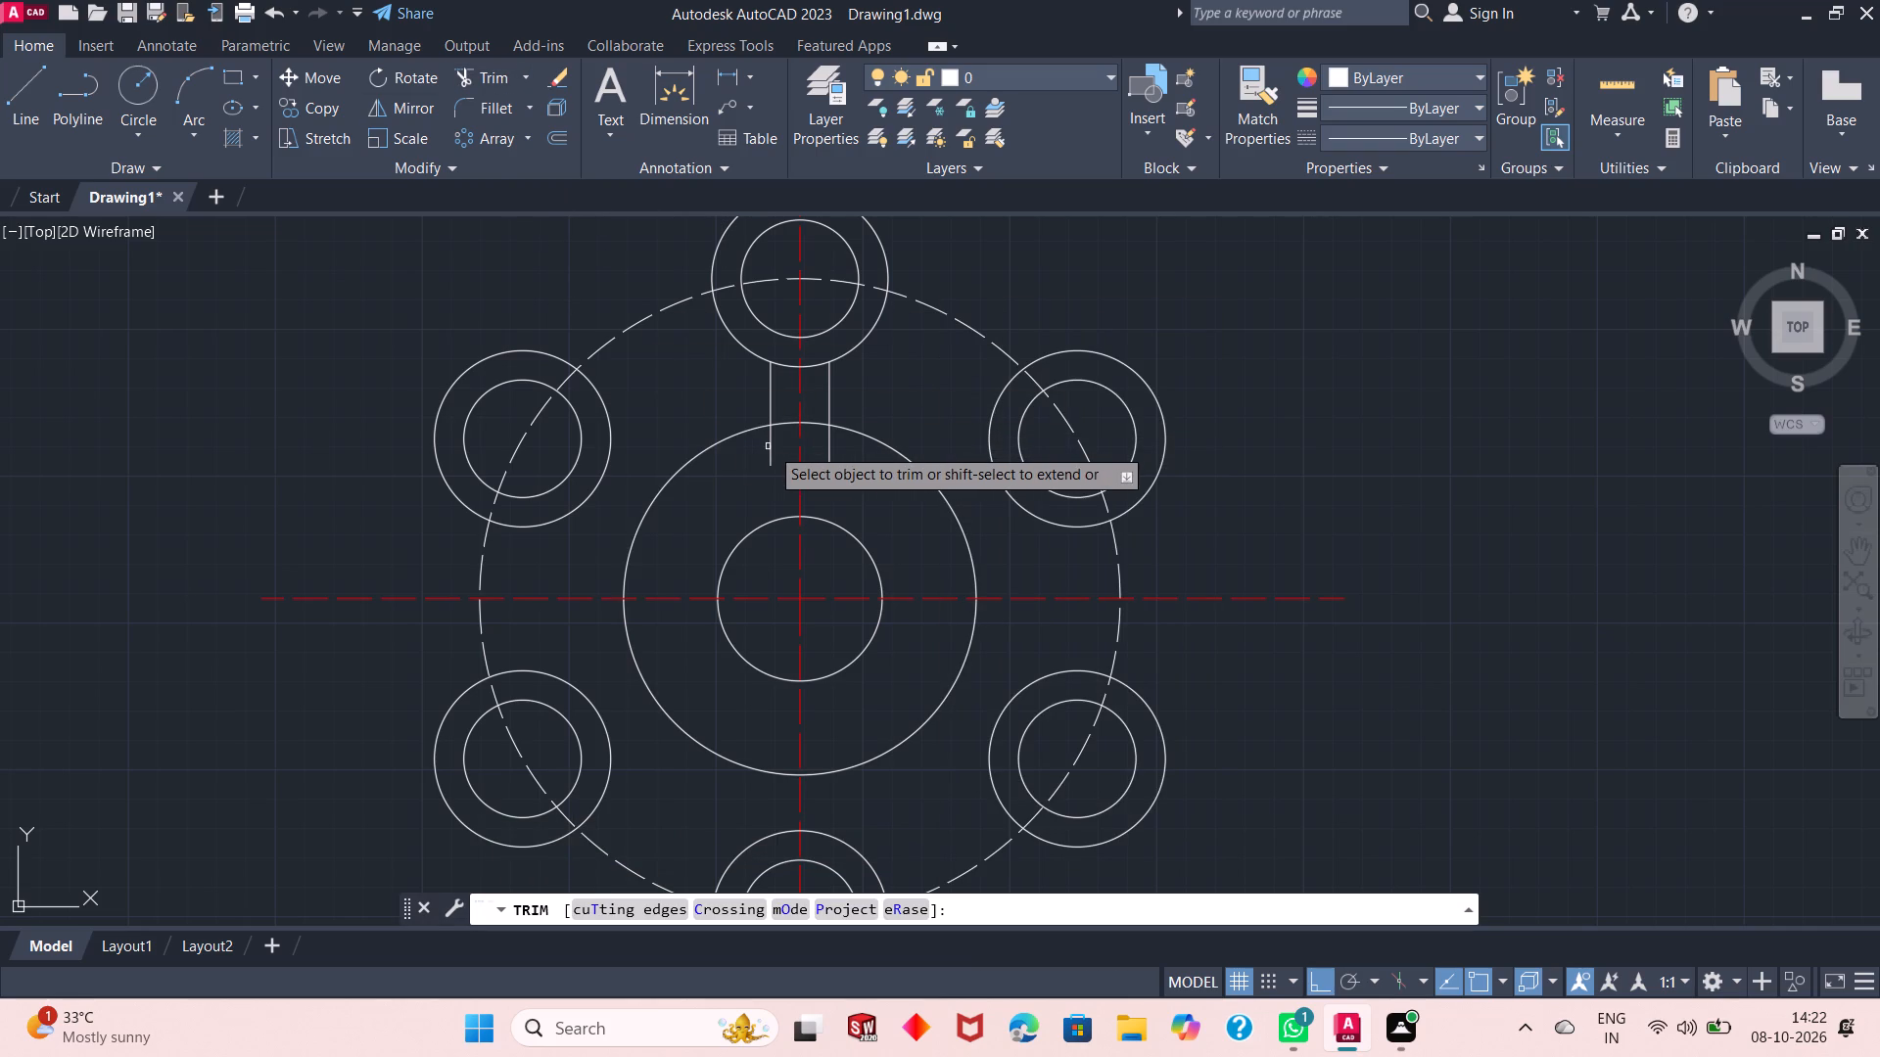
pyautogui.click(771, 446)
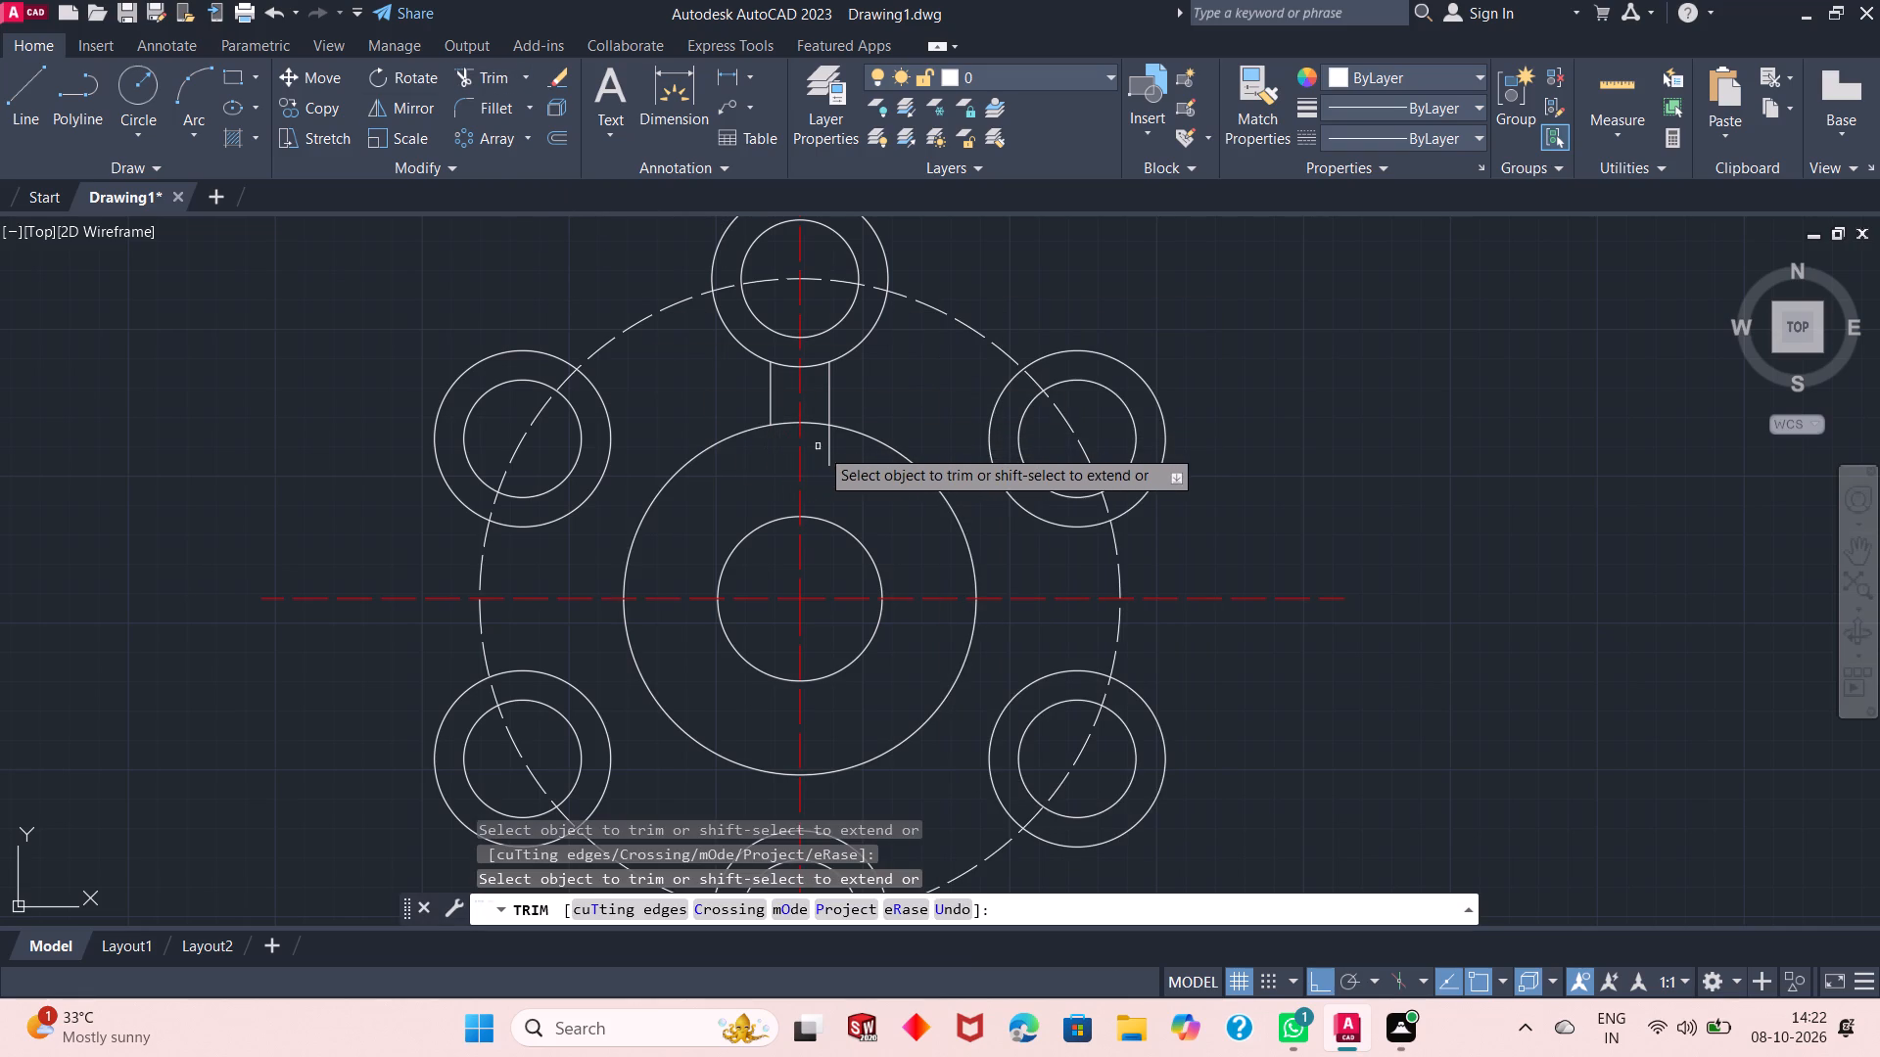
pyautogui.click(825, 451)
pyautogui.click(827, 452)
pyautogui.click(831, 452)
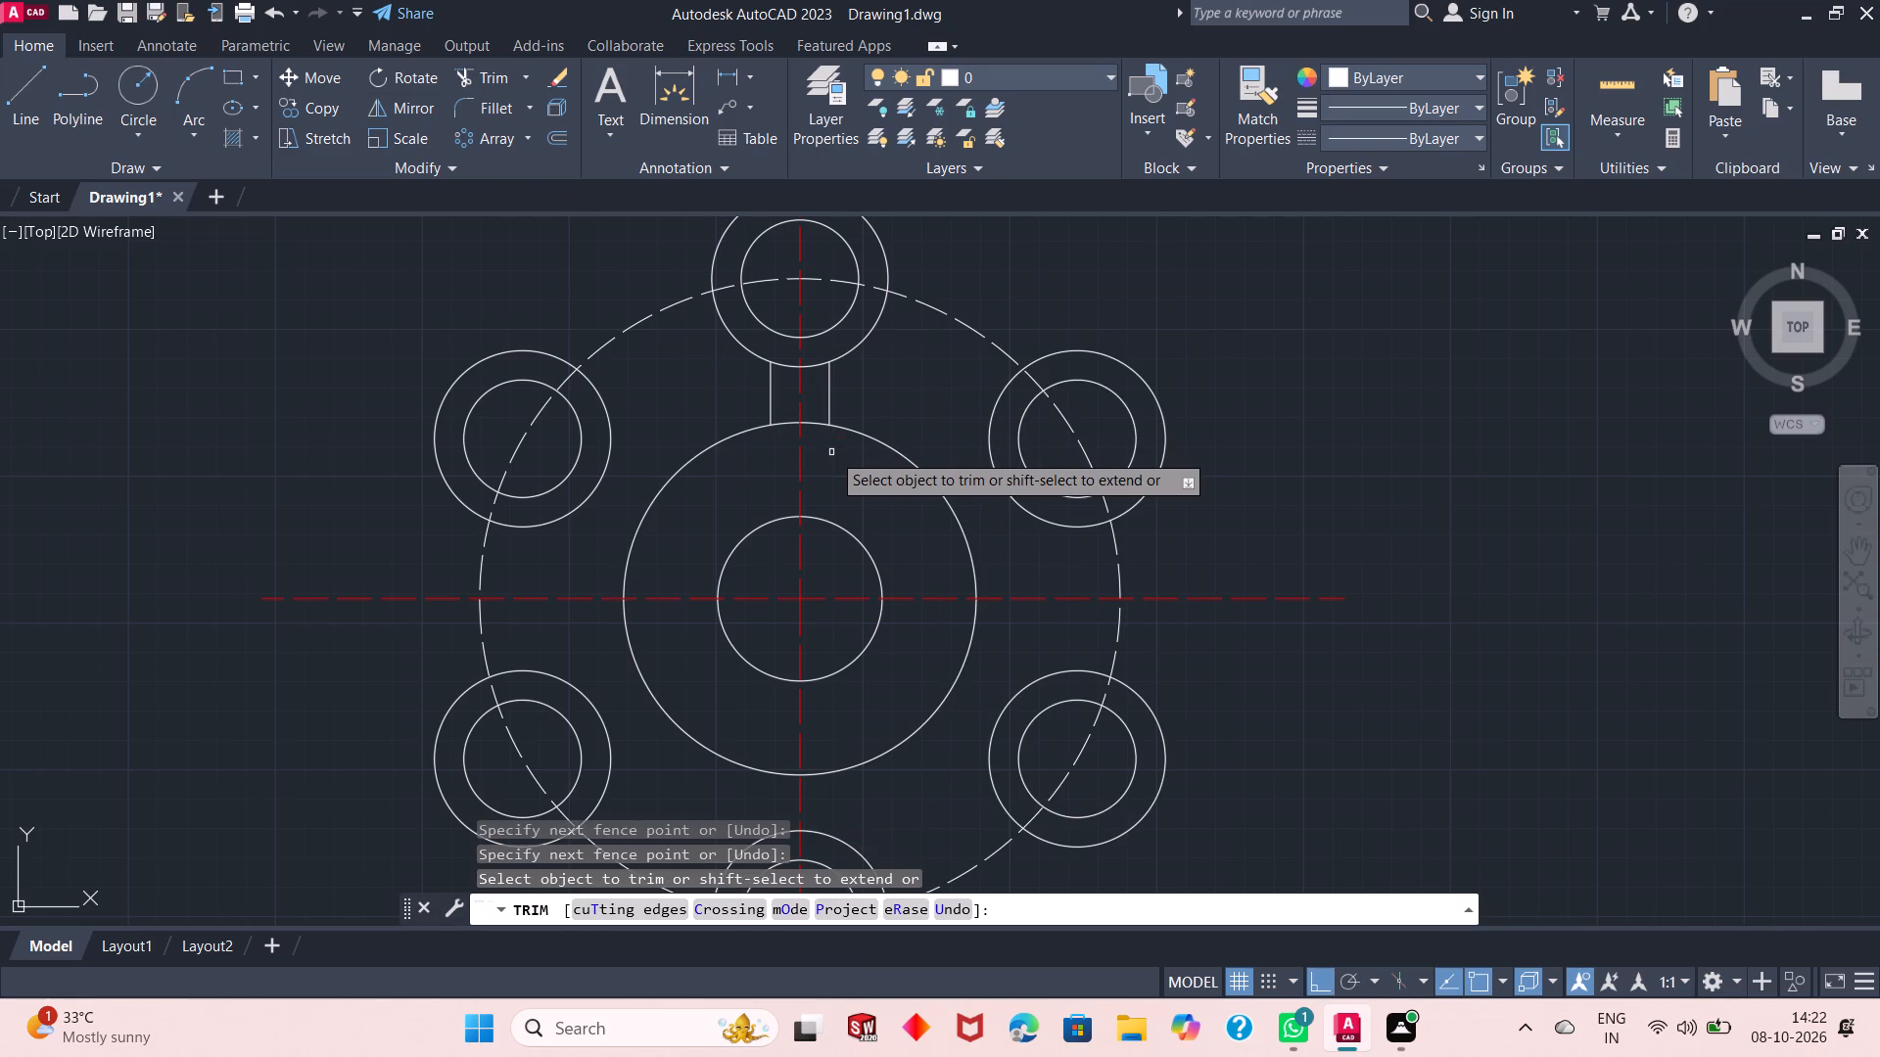
# Trim the arcs of the large central circle and the top radius 30 circle between the two vertical lines.
pyautogui.click(822, 423)
pyautogui.click(788, 421)
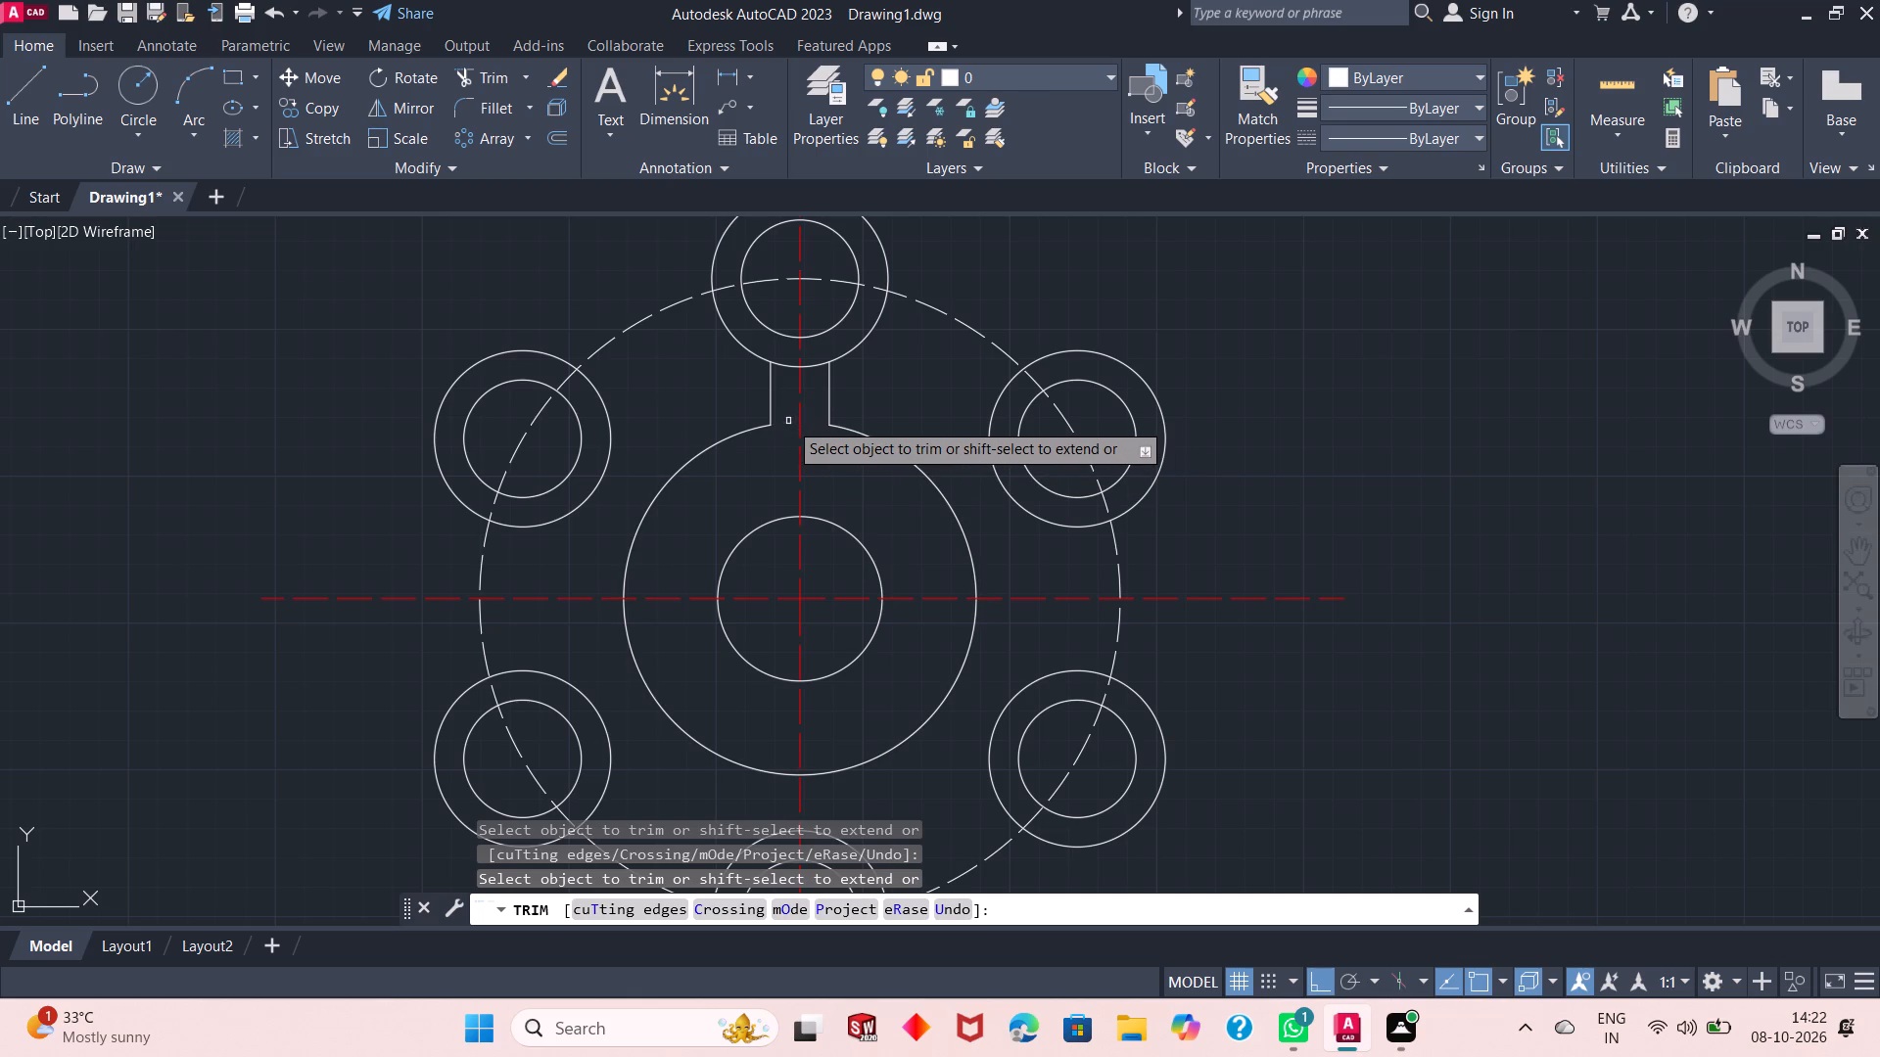
pyautogui.click(783, 369)
pyautogui.click(816, 361)
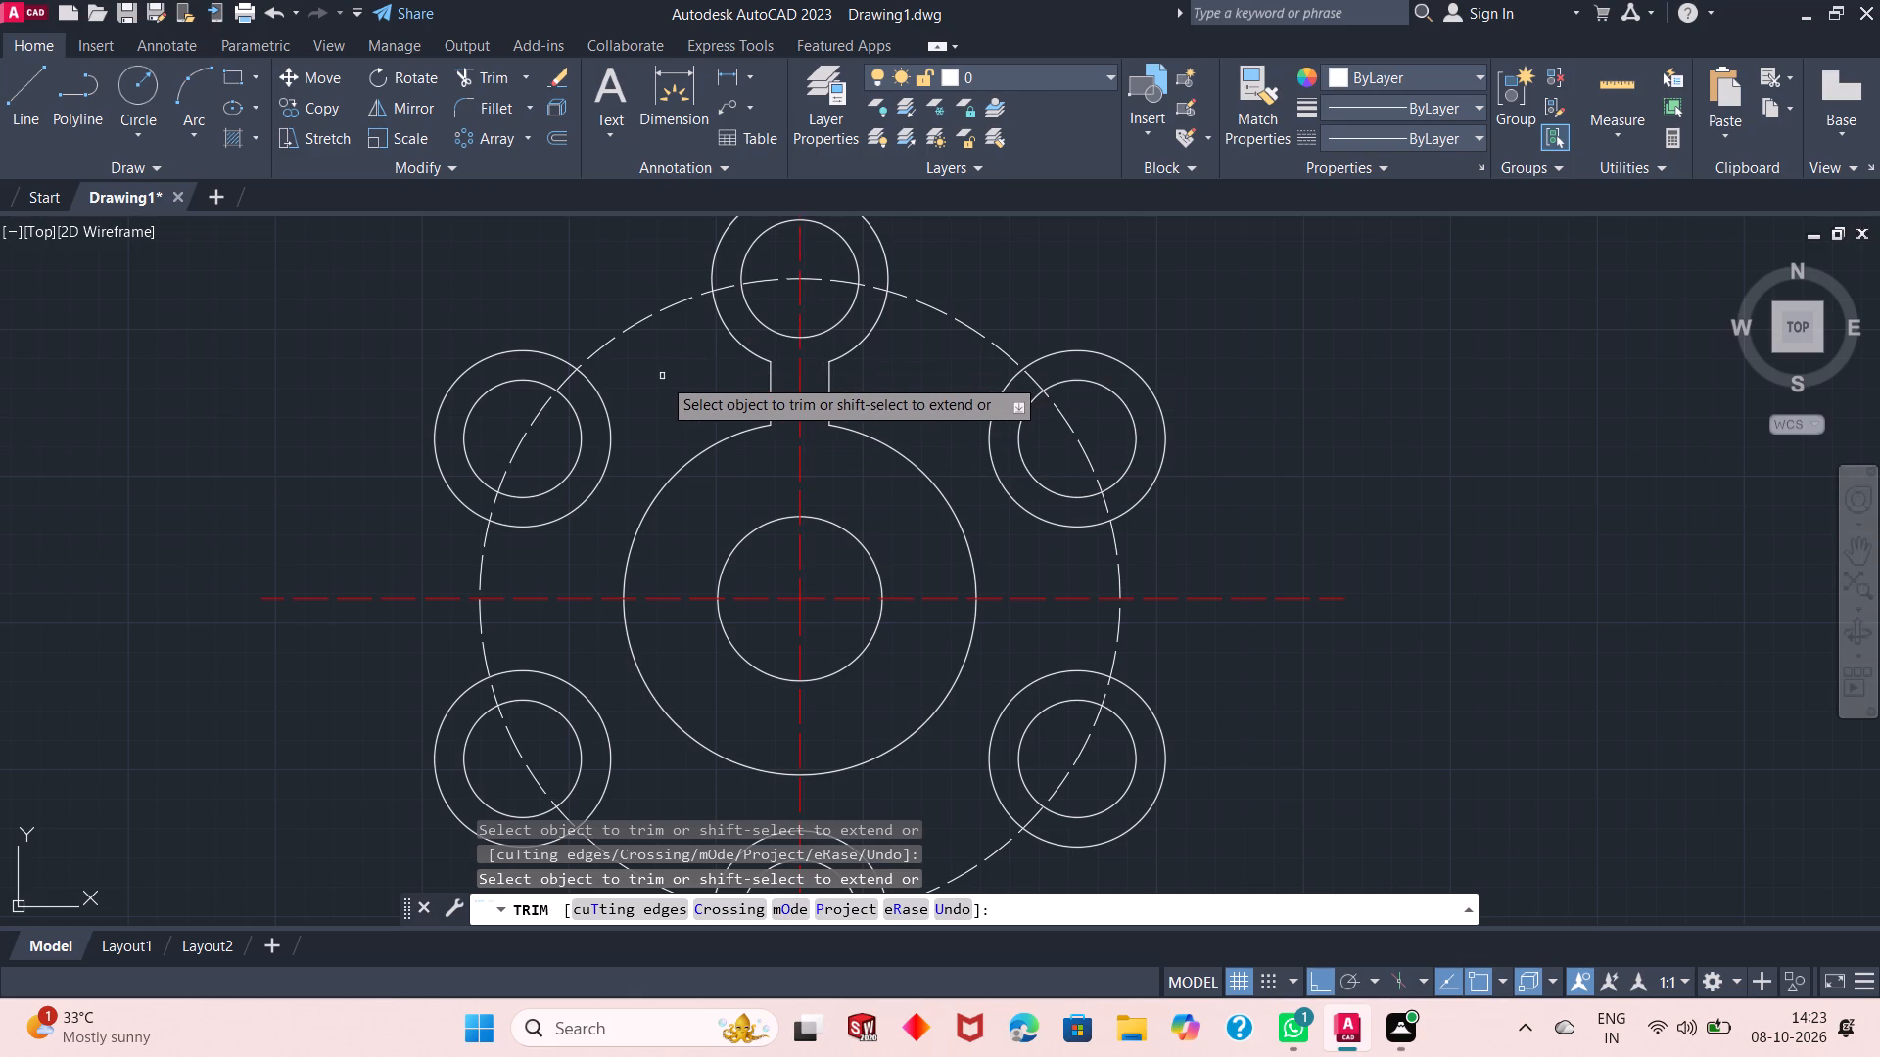
pyautogui.scroll(-1, 662, 377)
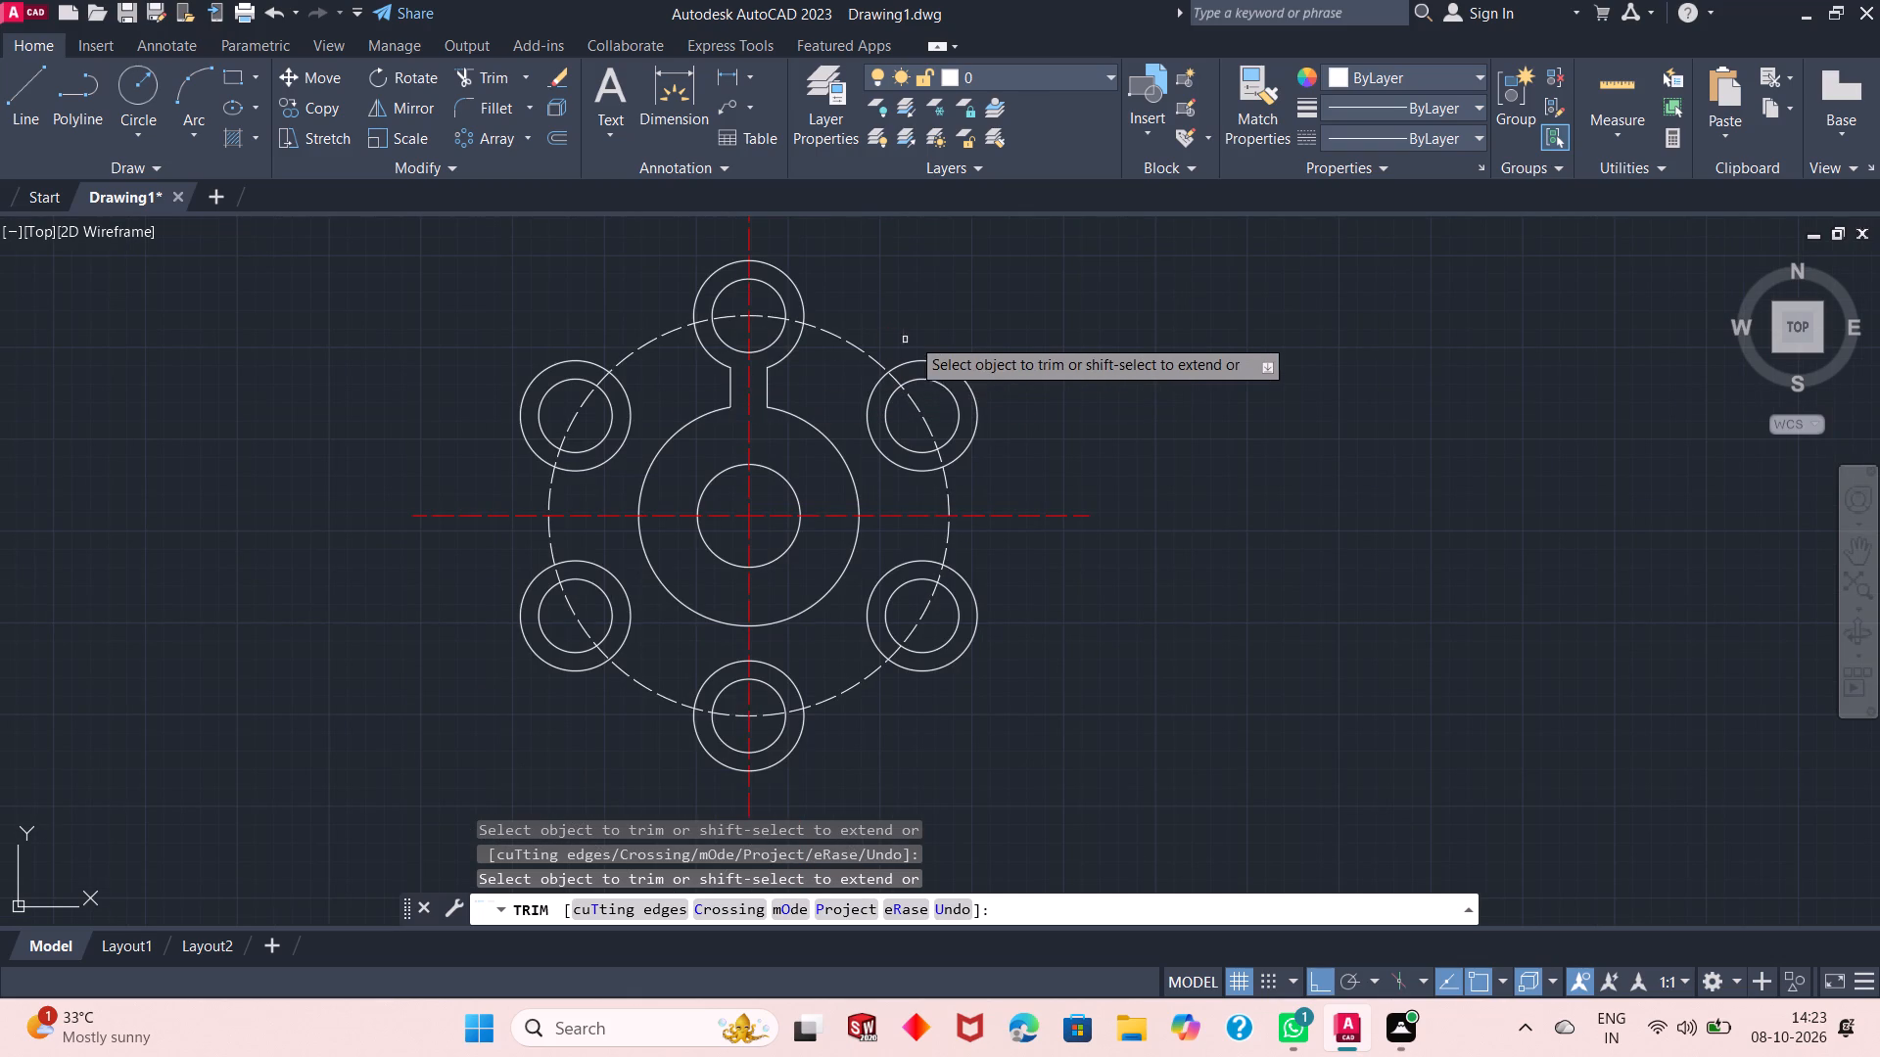
pyautogui.rightClick(949, 328)
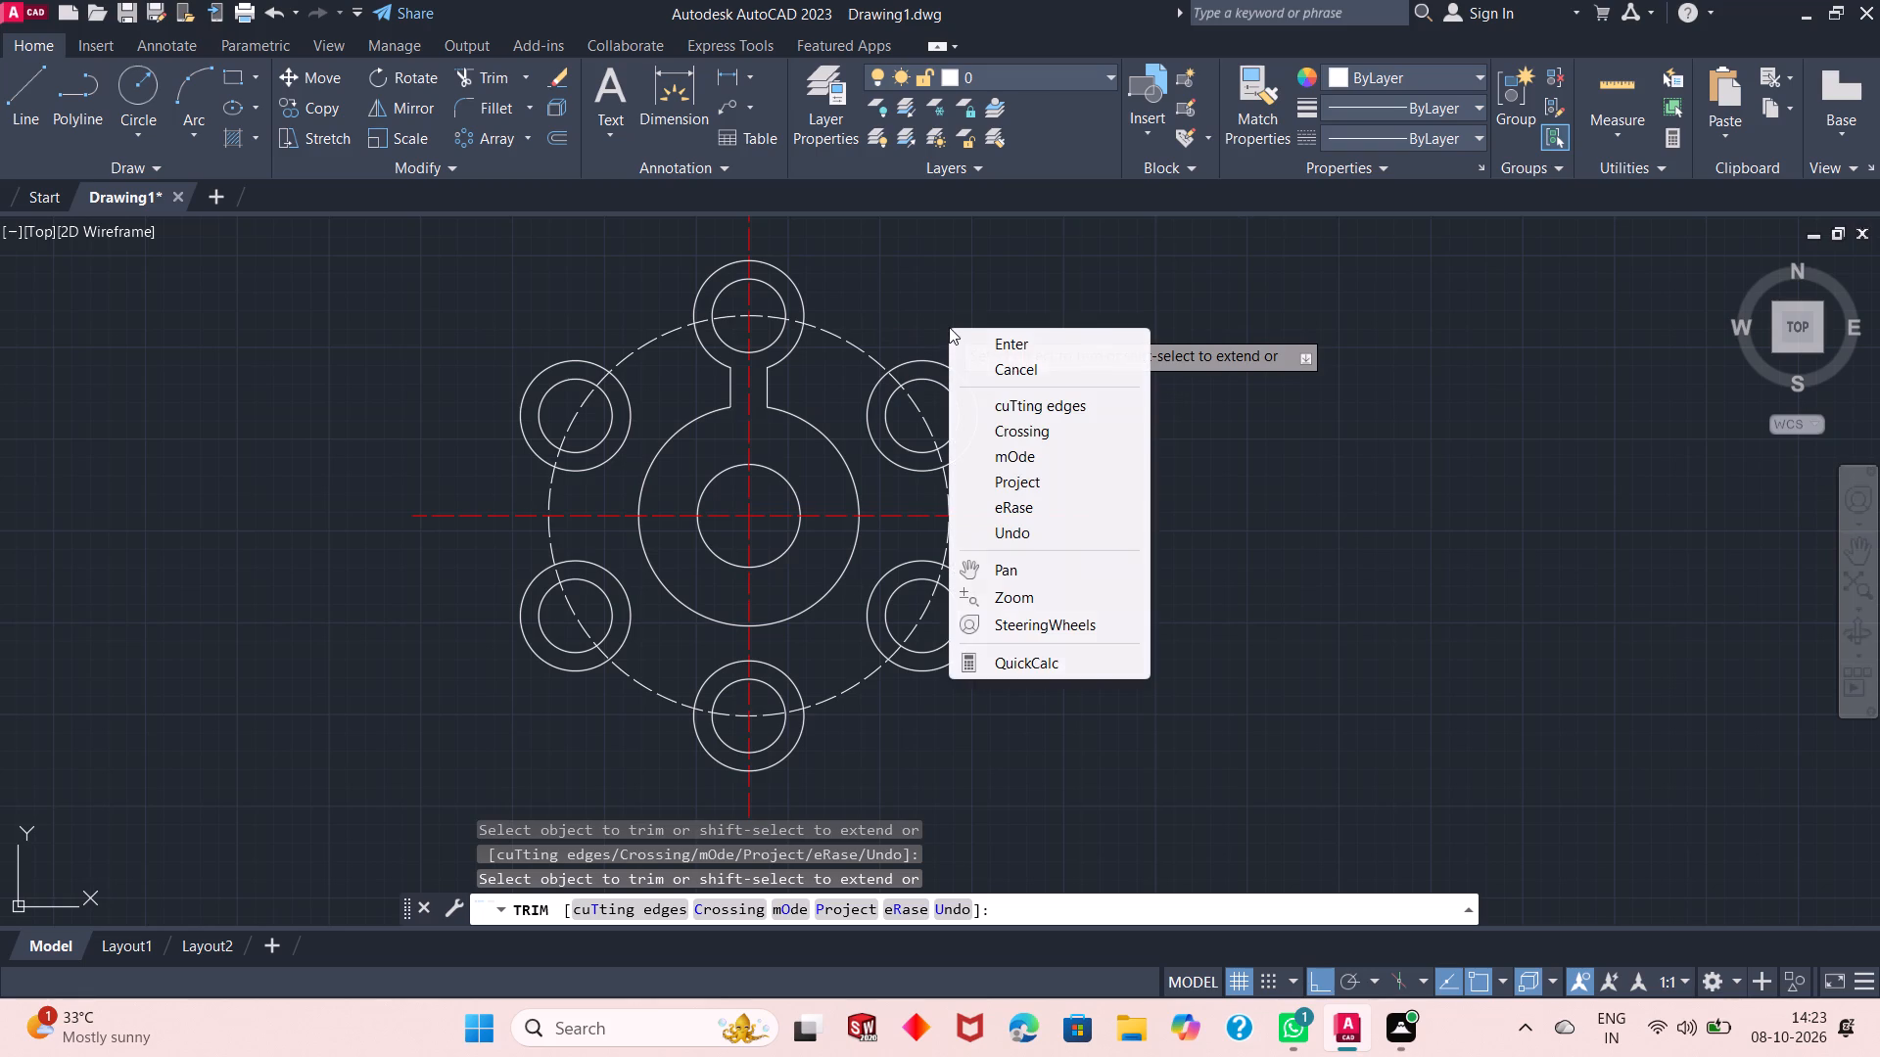
# Polar array the two short vertical arm lines about the hub centre with 6 items over 360 degrees.
pyautogui.click(979, 344)
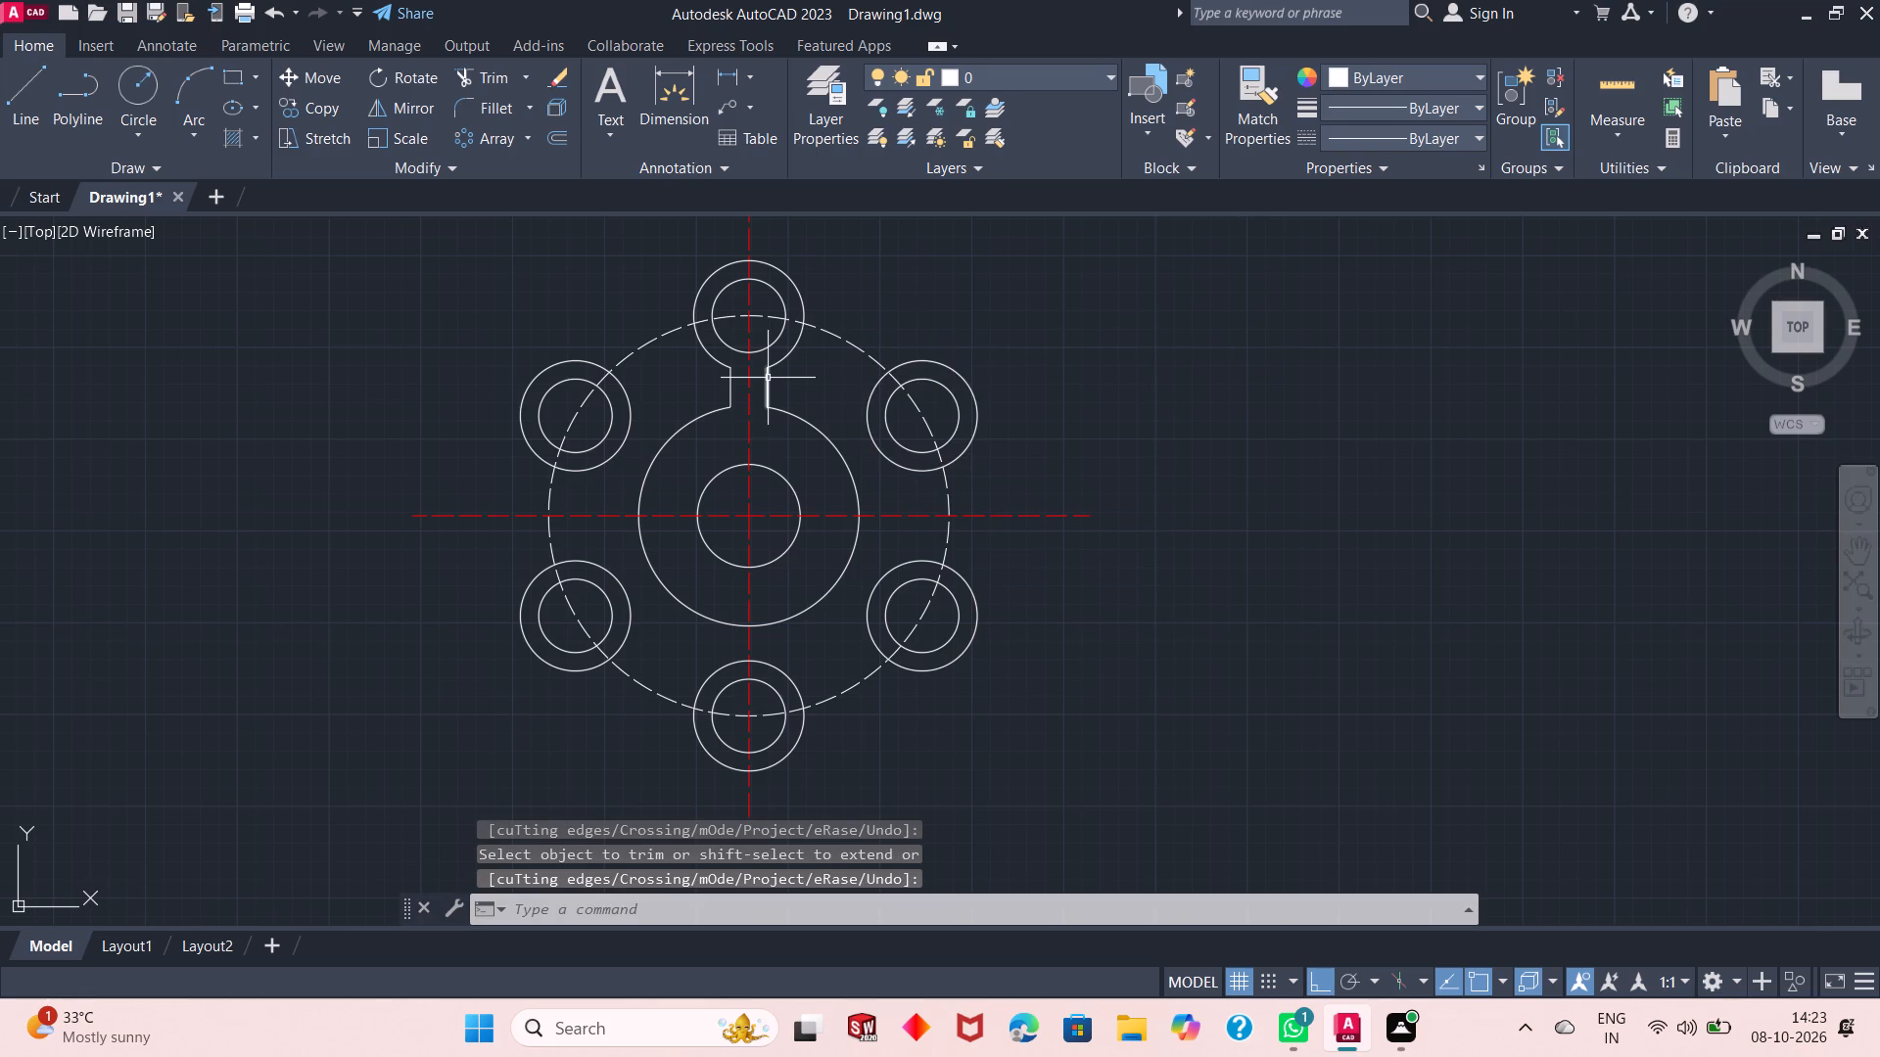
pyautogui.click(768, 379)
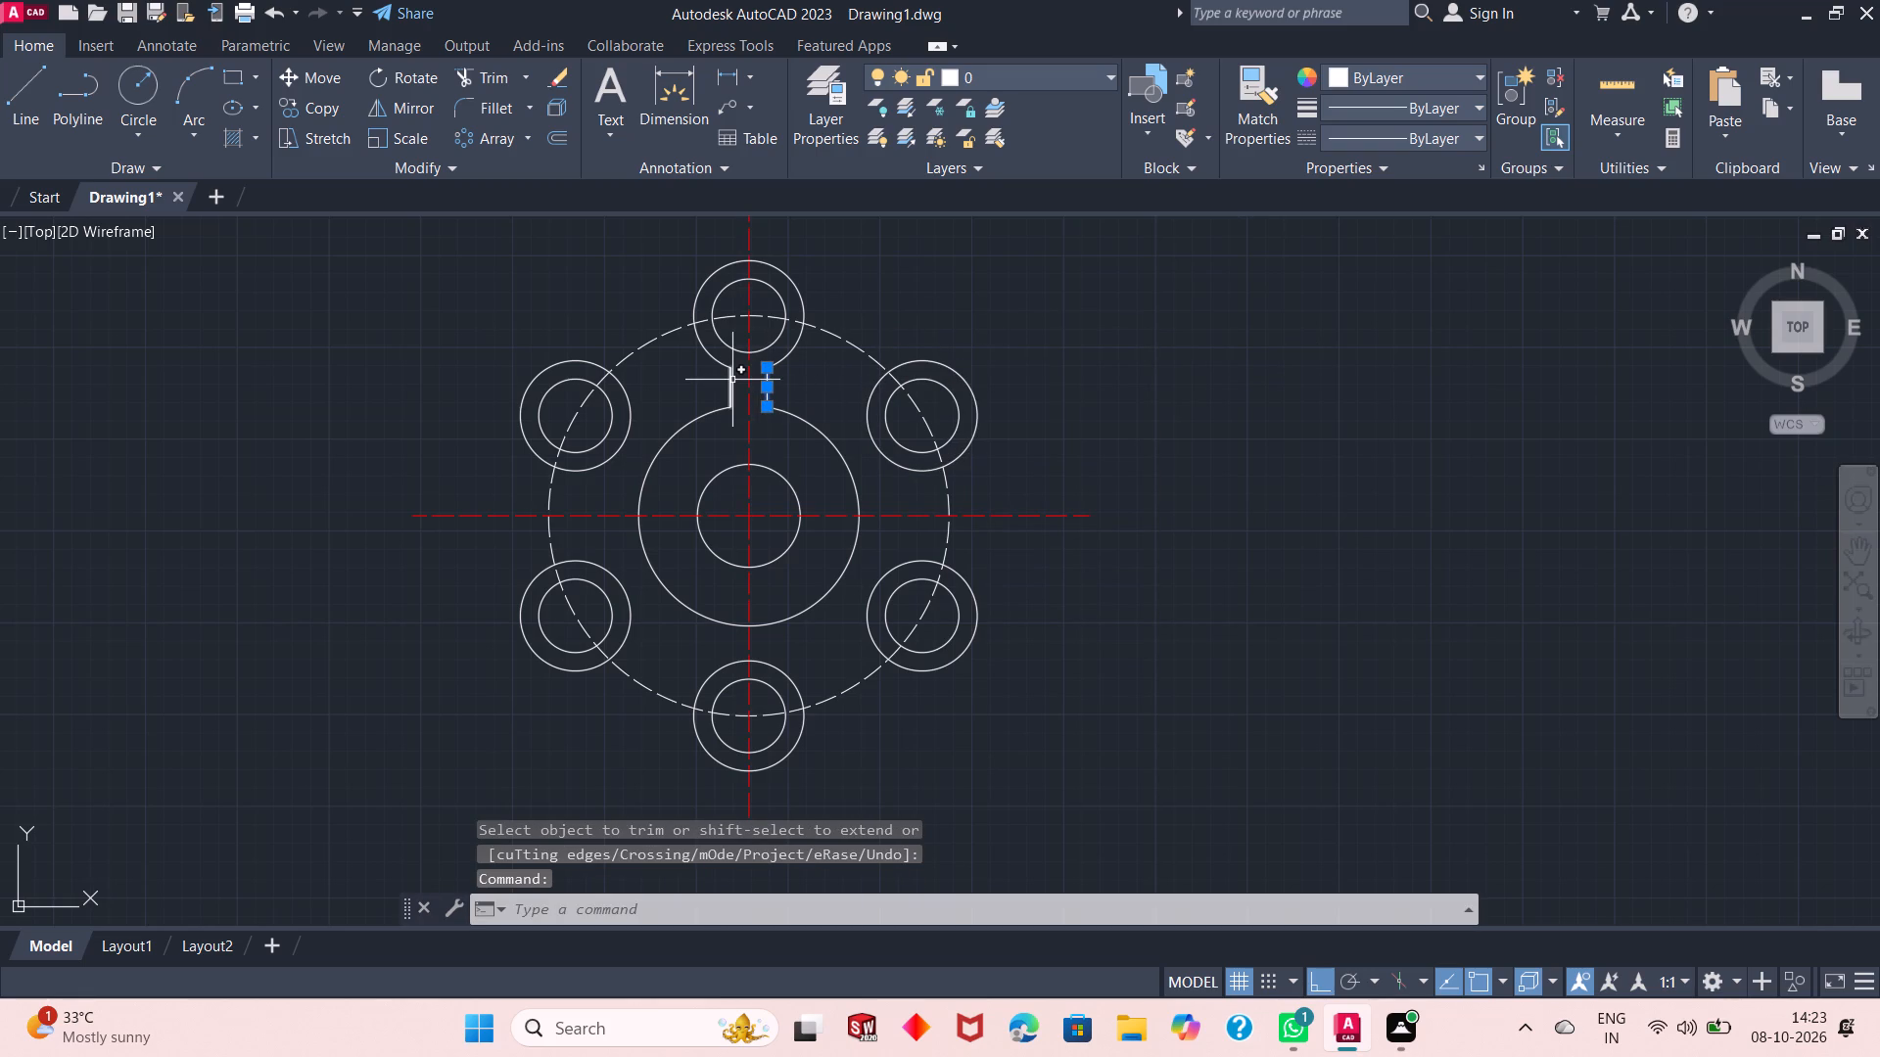
pyautogui.click(732, 380)
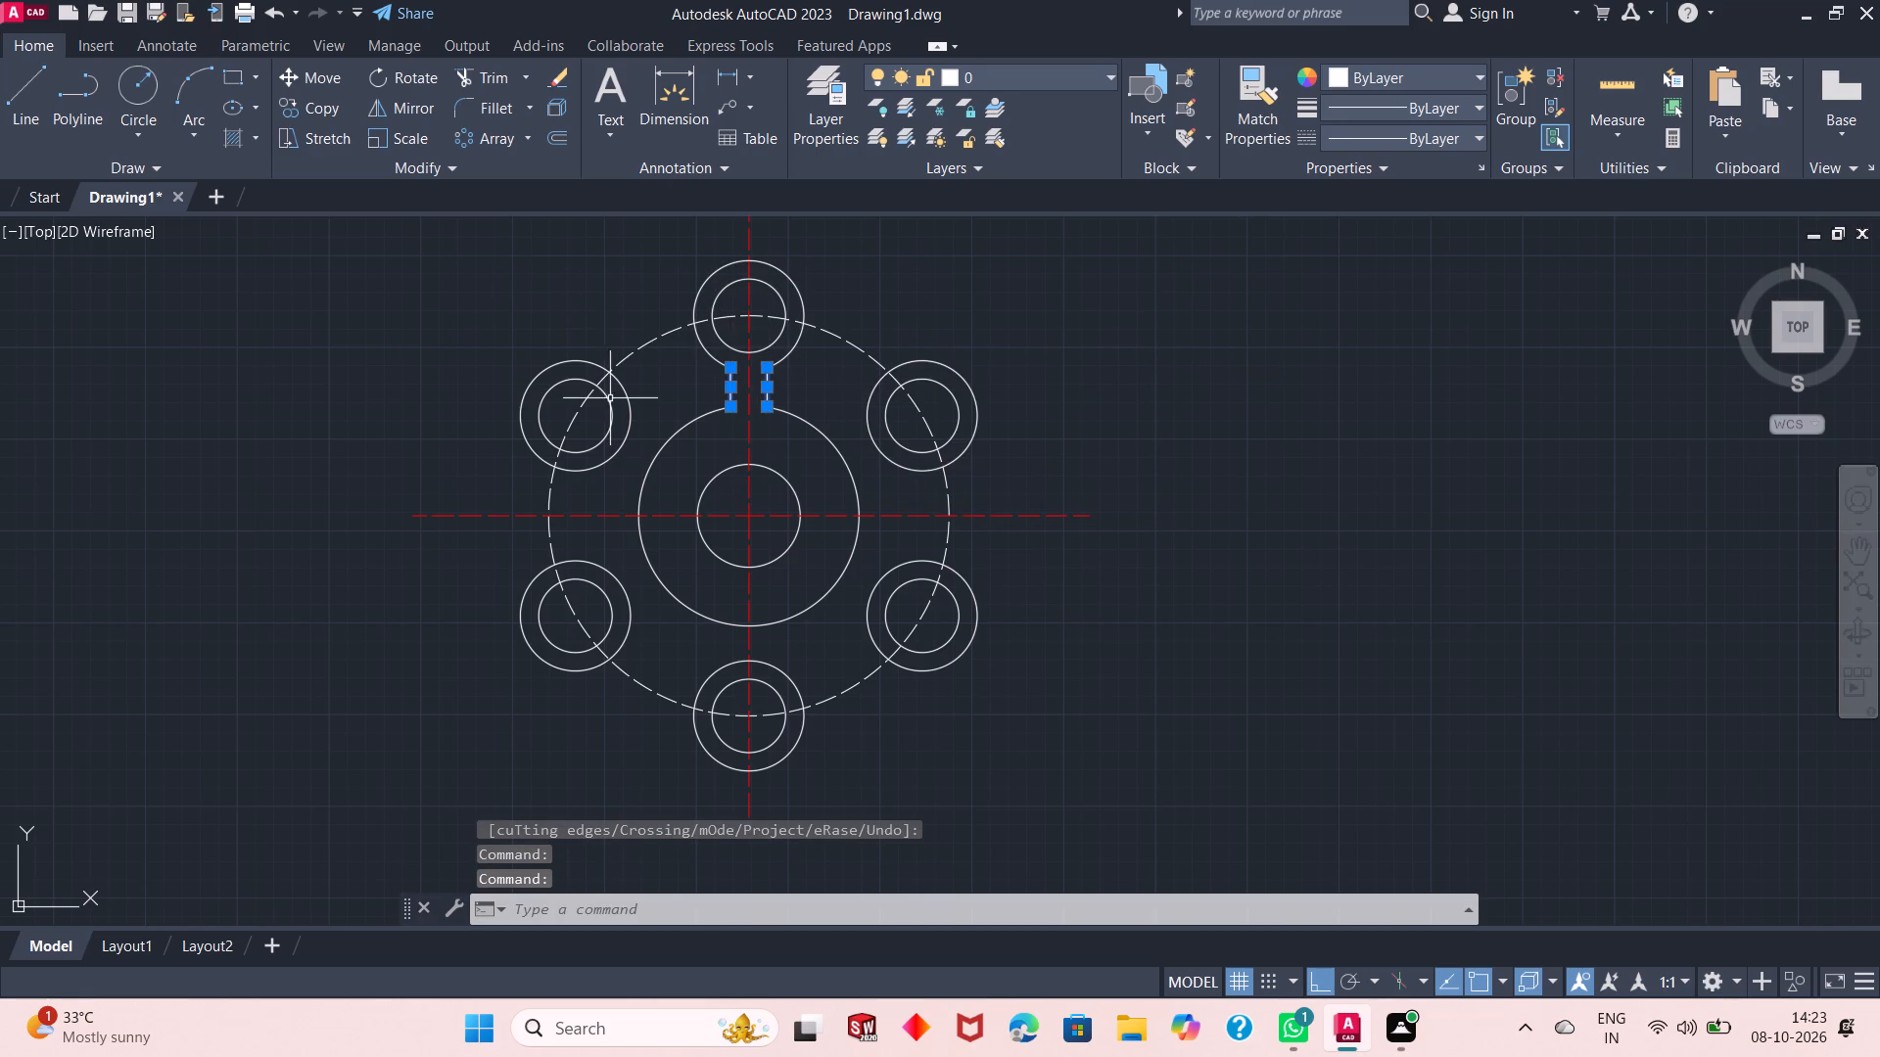
pyautogui.scroll(-1, 707, 472)
pyautogui.scroll(4, 746, 475)
pyautogui.scroll(-4, 687, 501)
pyautogui.scroll(1, 687, 501)
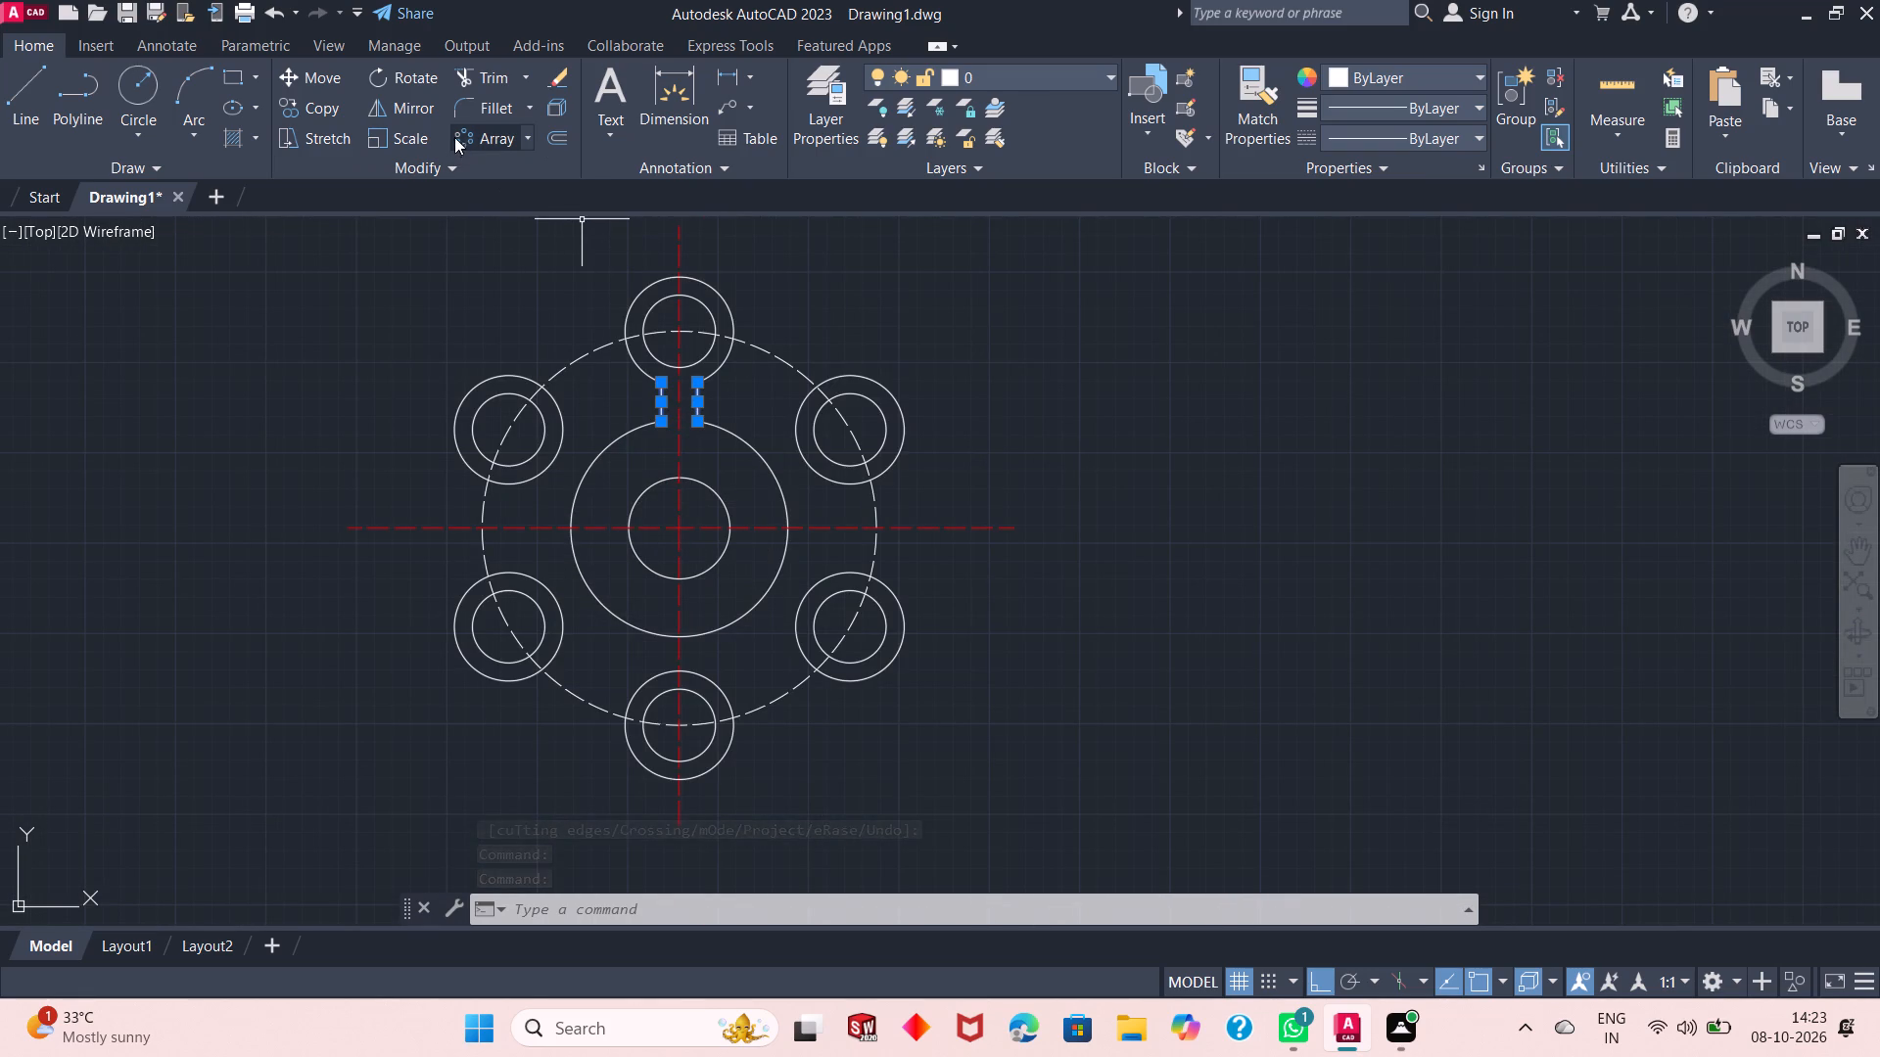
pyautogui.click(467, 137)
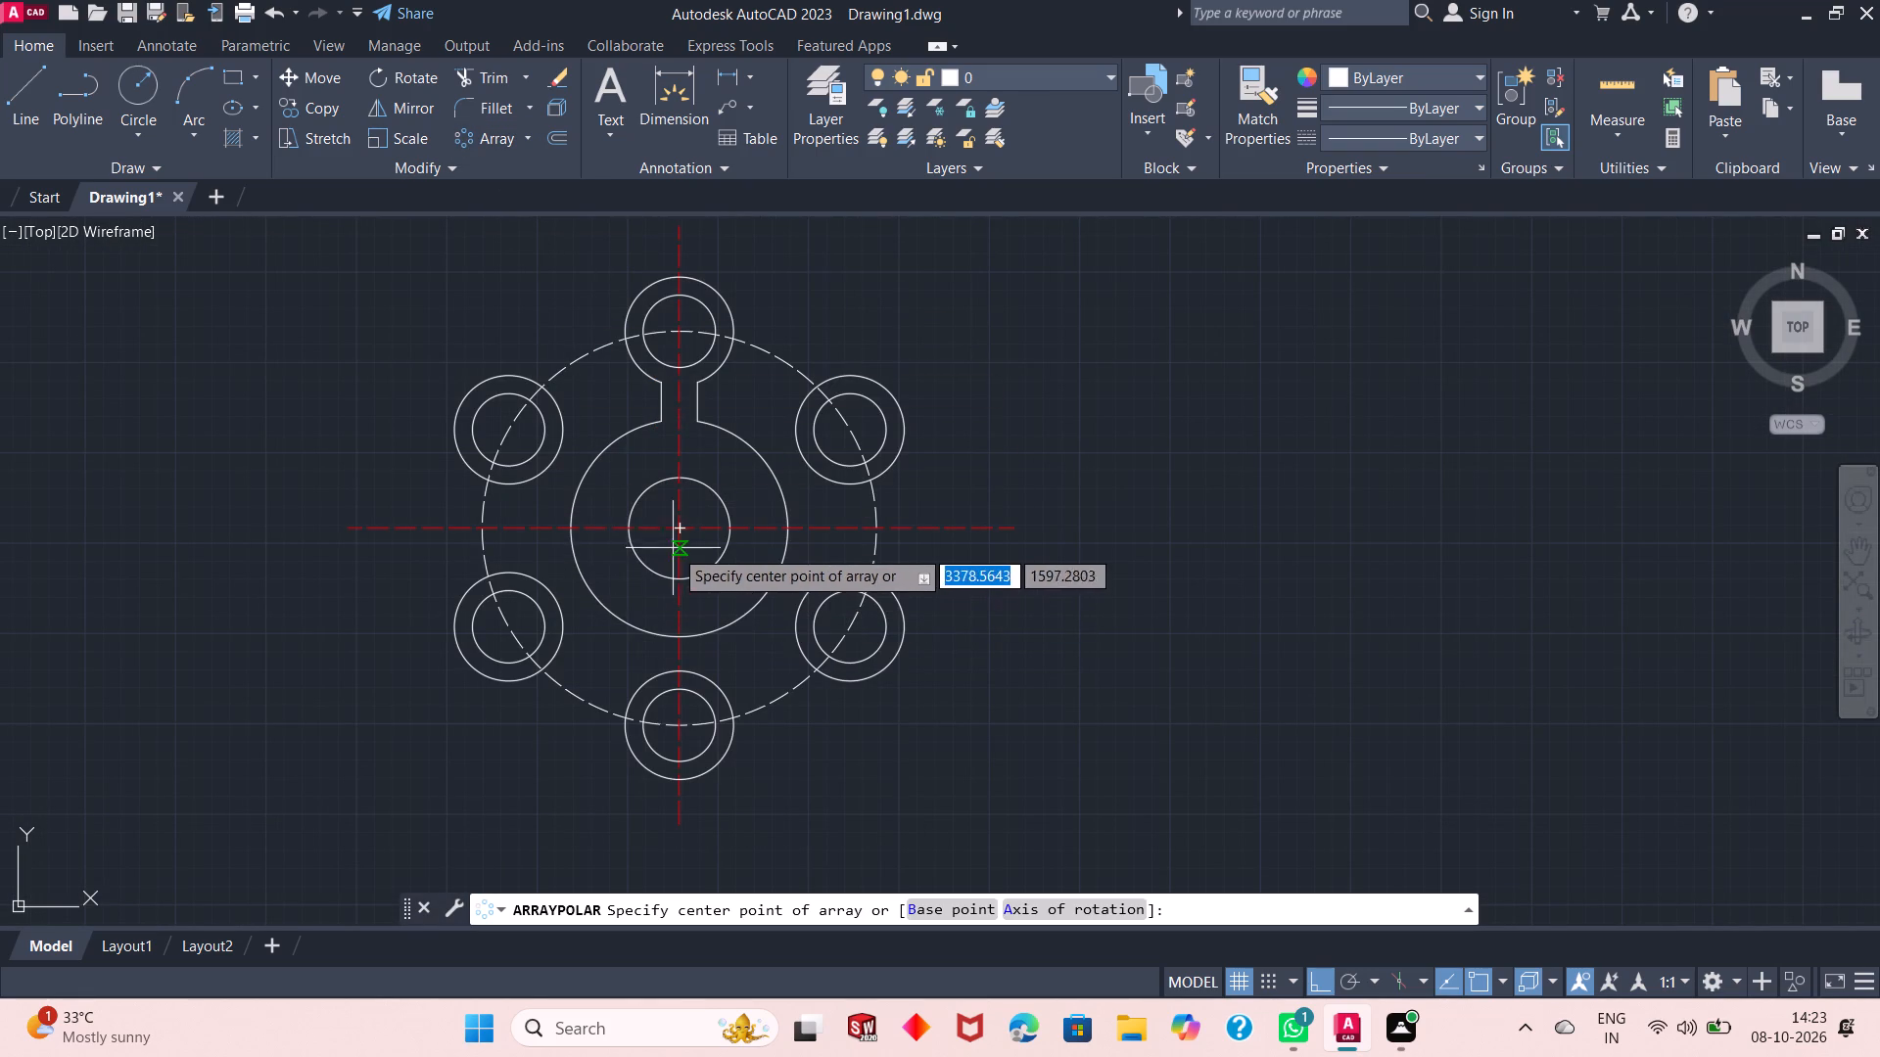
pyautogui.click(681, 528)
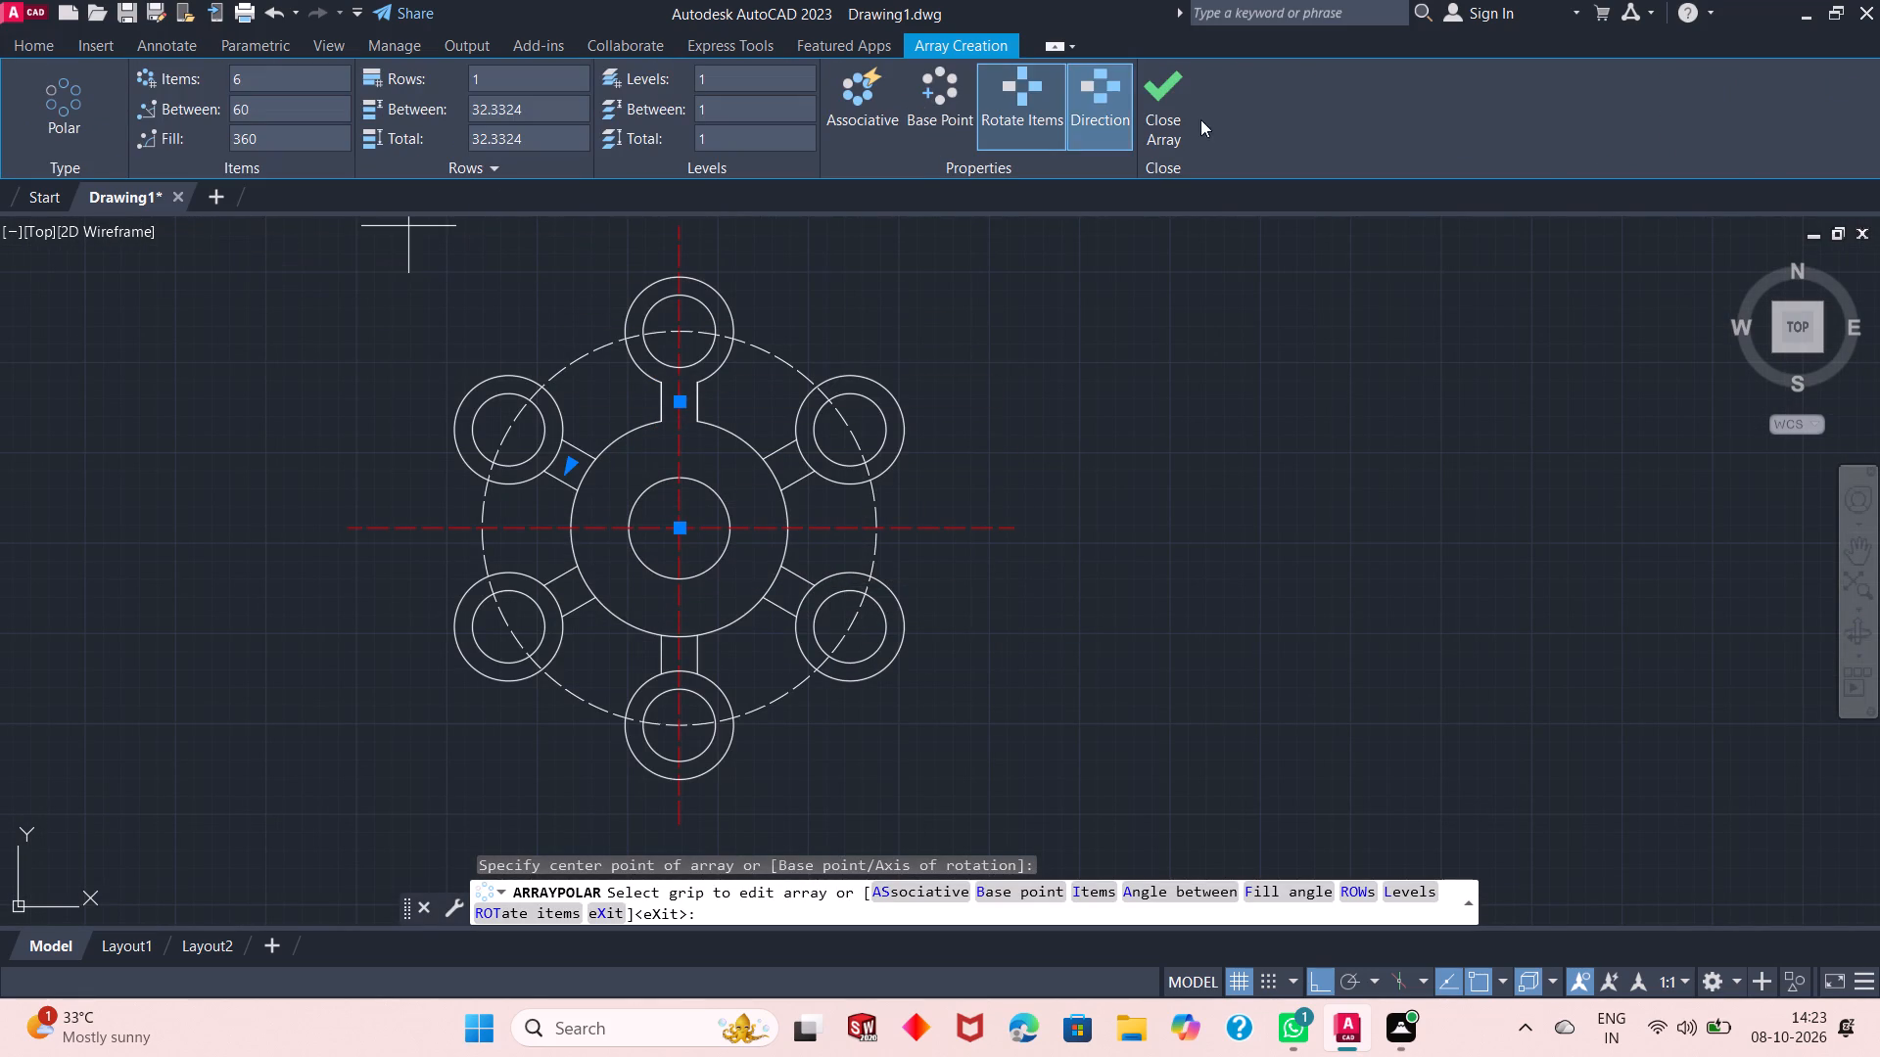
pyautogui.rightClick(1023, 305)
pyautogui.click(1058, 322)
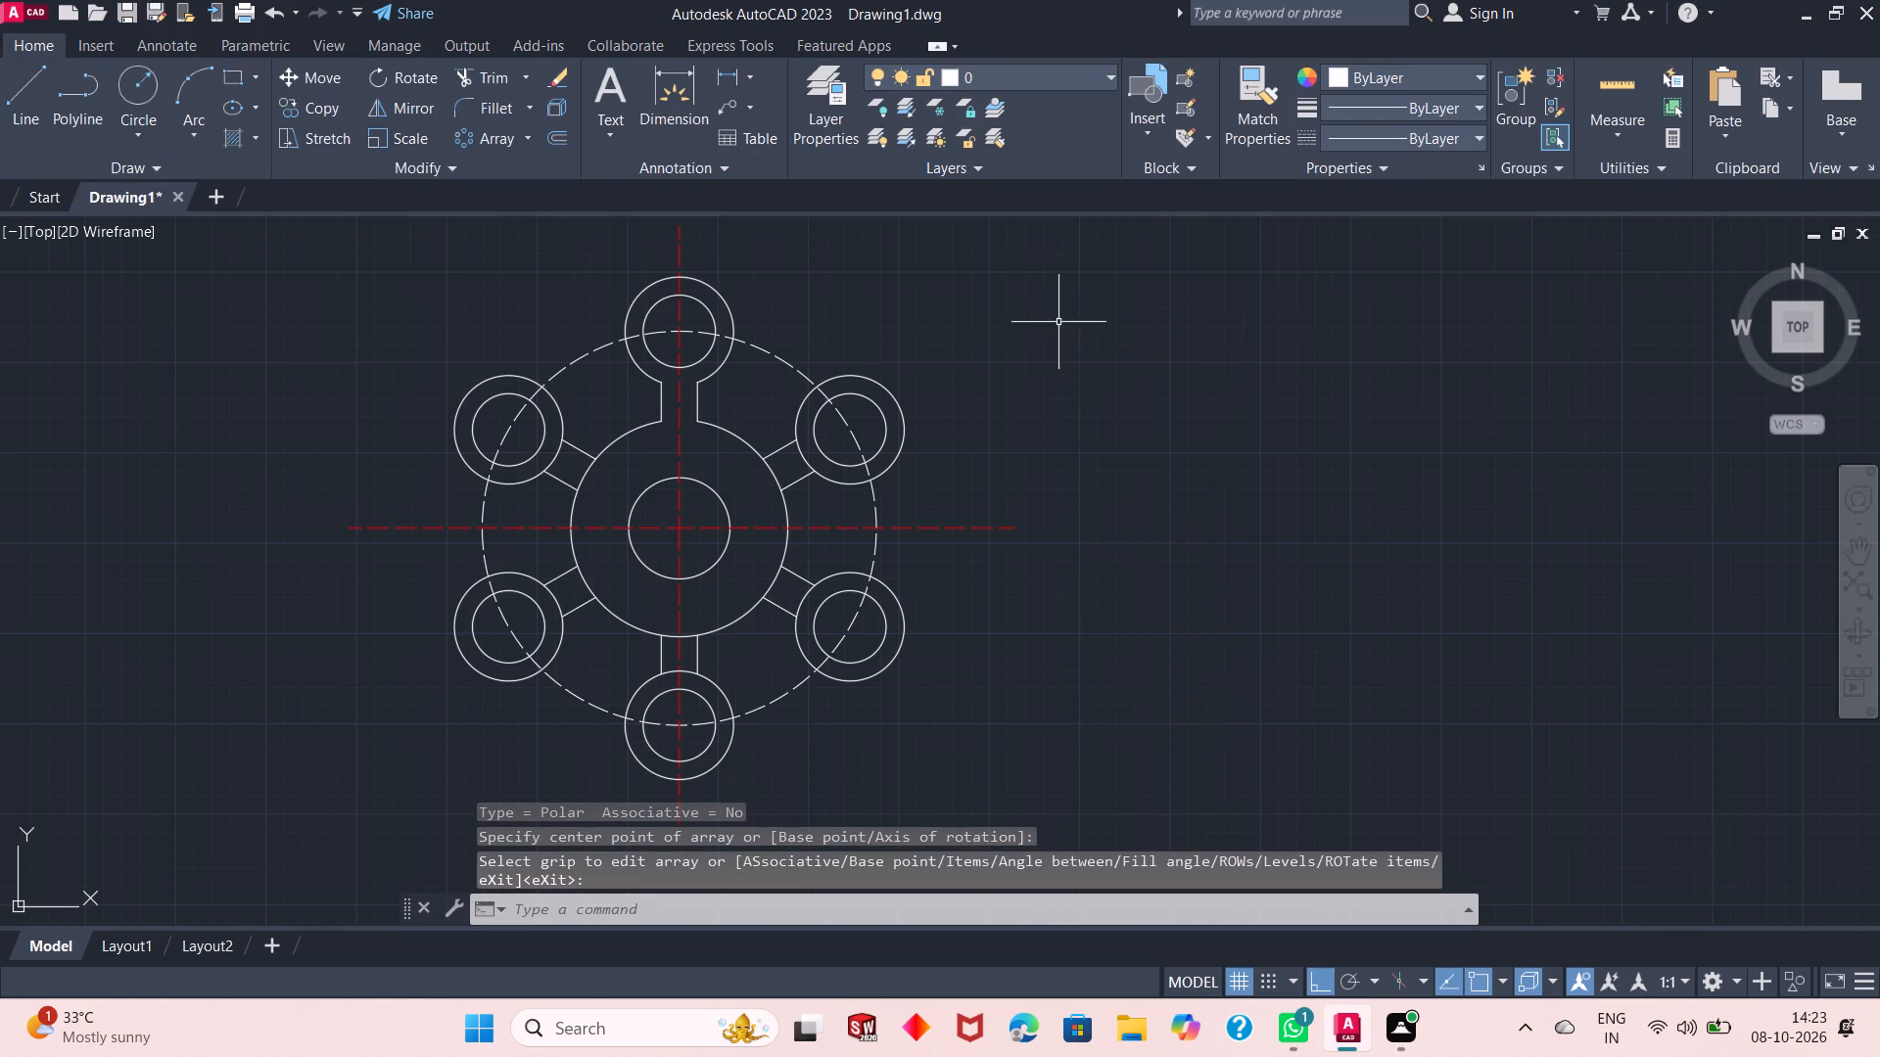
# Trim the hub and boss arcs between the arm lines of the upper-left, upper-right and lower-right arms.
pyautogui.scroll(-1, 1046, 416)
pyautogui.scroll(1, 800, 490)
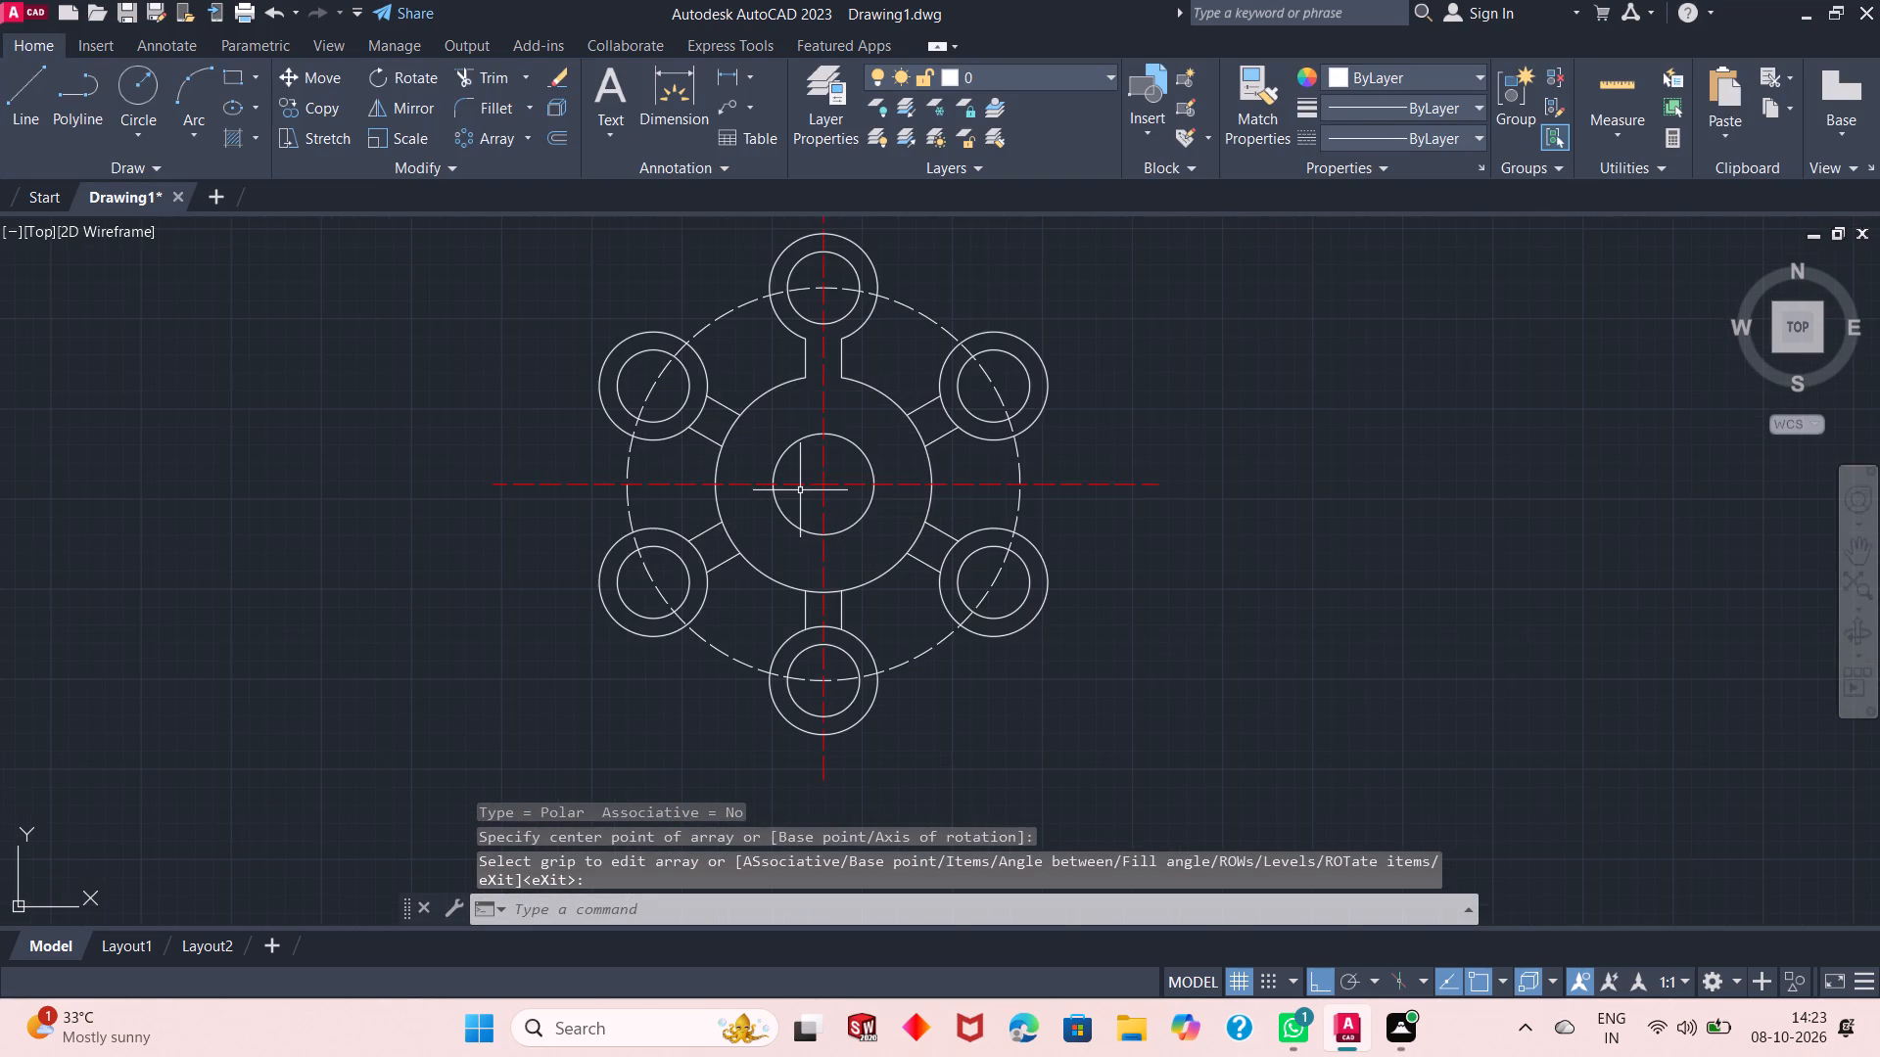
pyautogui.click(493, 76)
pyautogui.moveTo(700, 409); pyautogui.dragTo(712, 420)
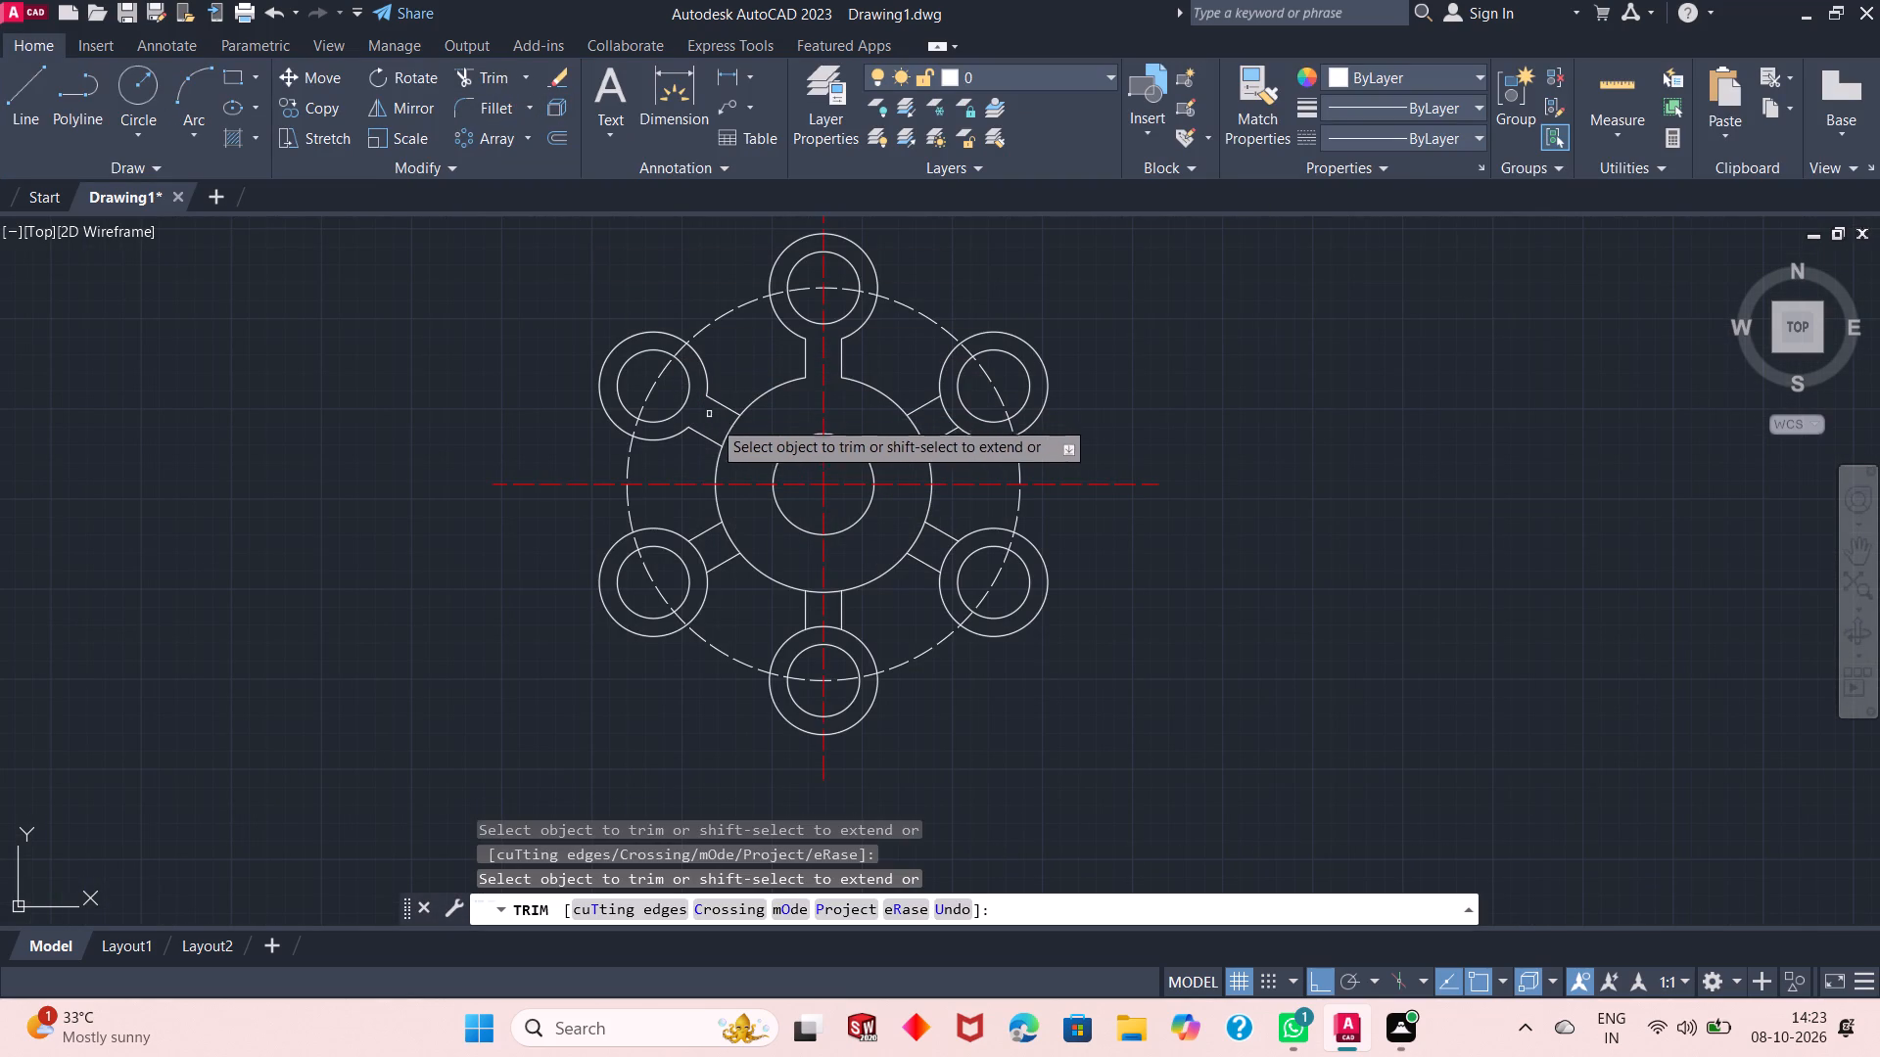
pyautogui.moveTo(712, 420); pyautogui.dragTo(752, 445)
pyautogui.click(745, 437)
pyautogui.click(723, 421)
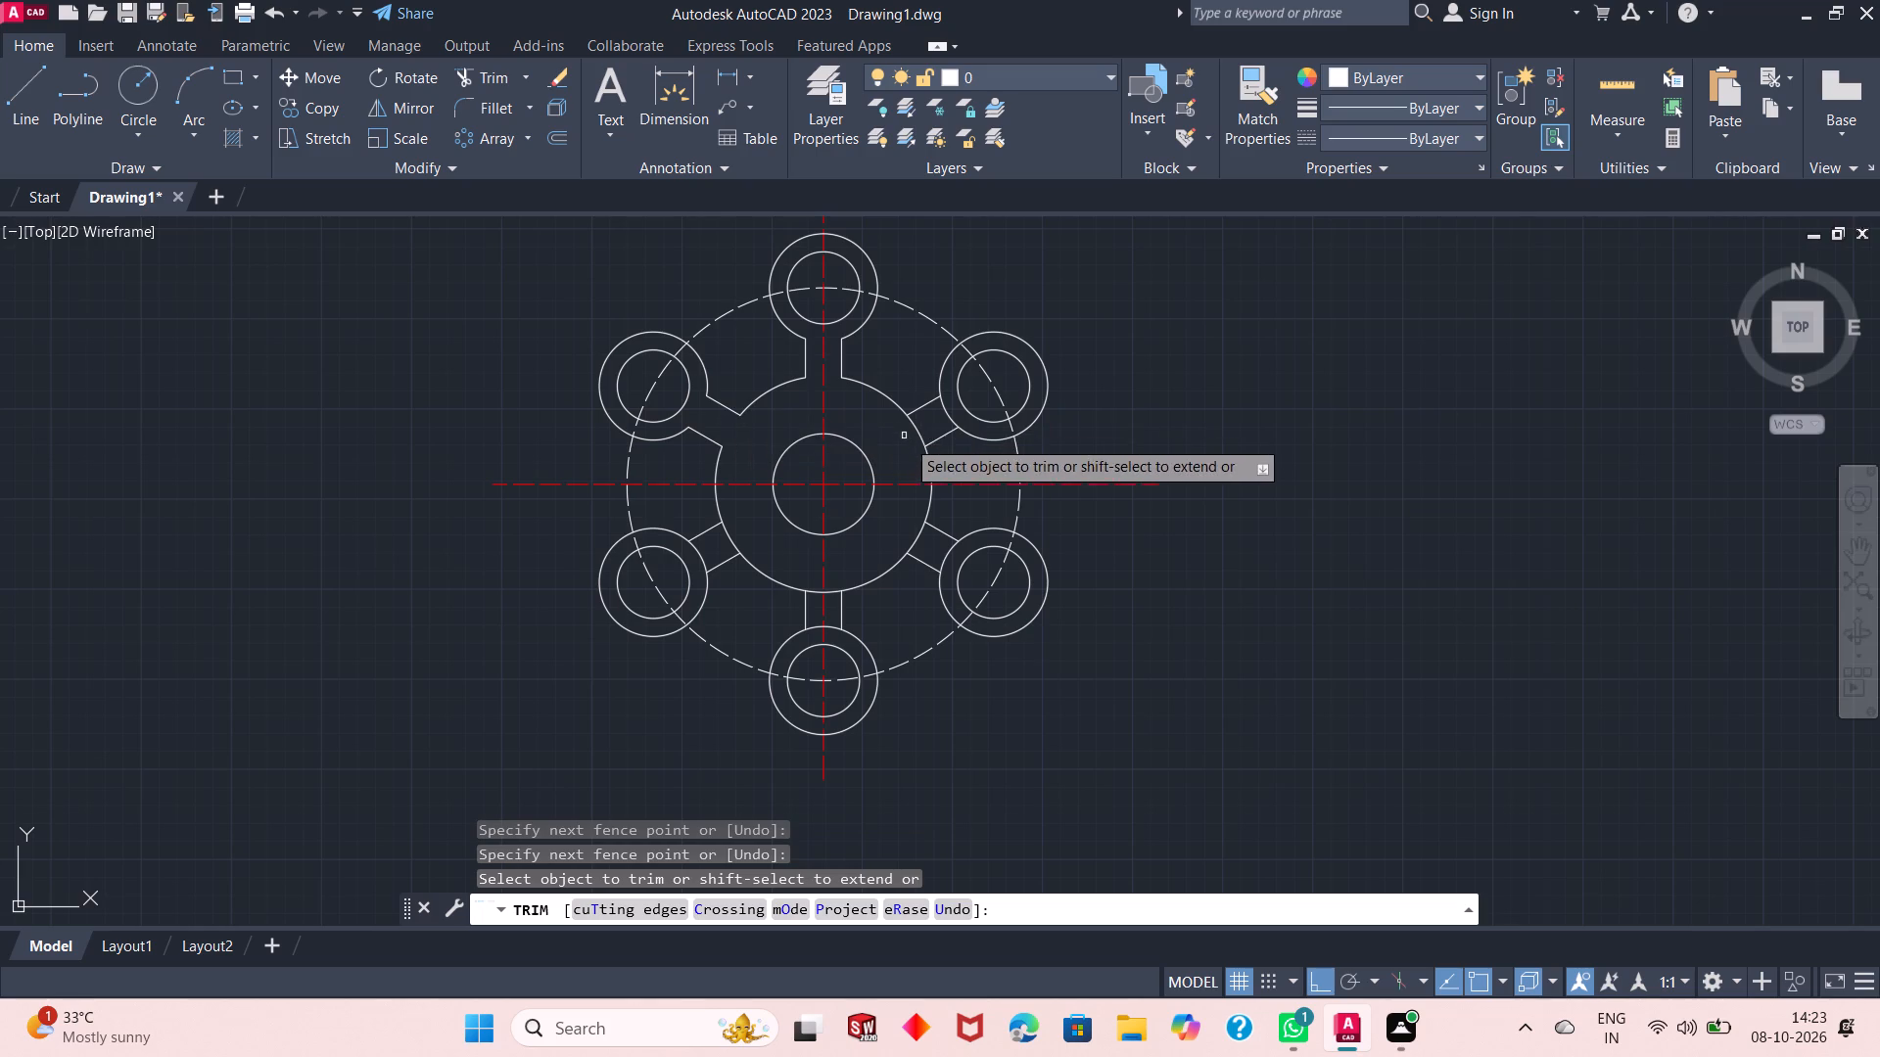
pyautogui.moveTo(906, 438); pyautogui.dragTo(954, 418)
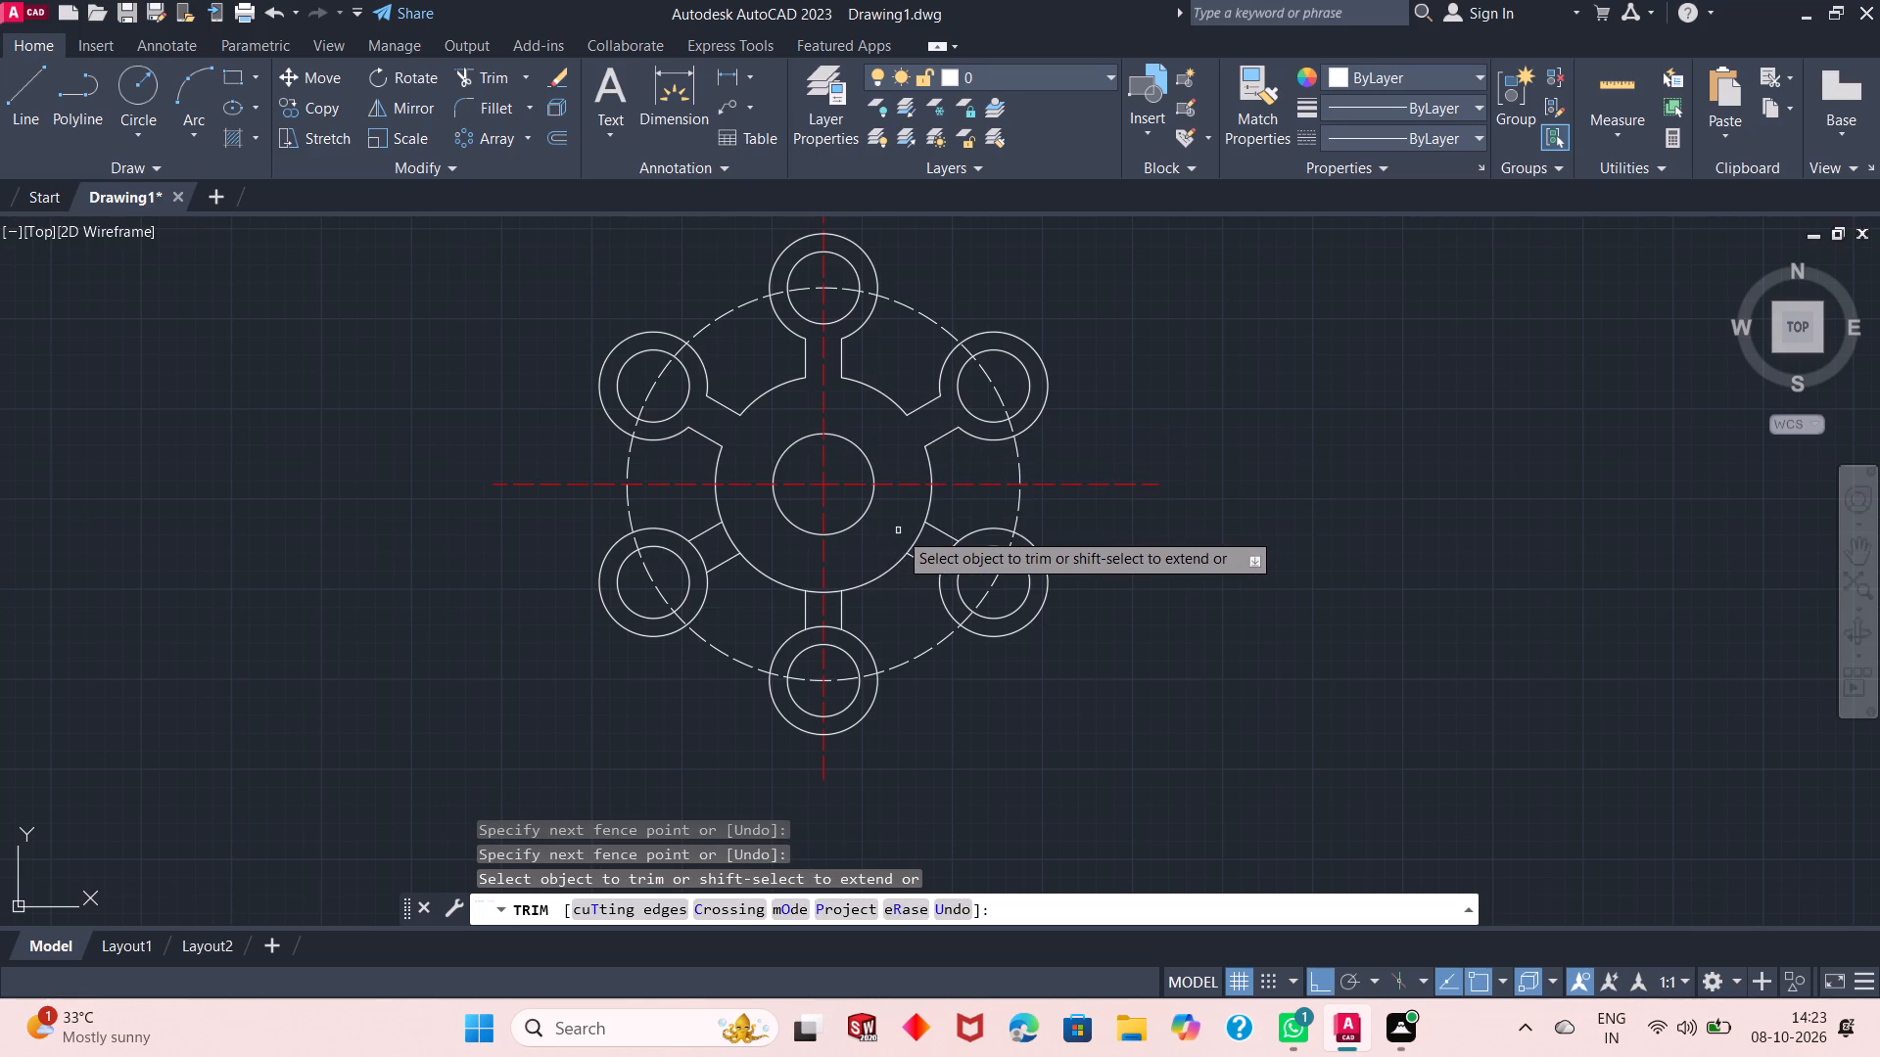
pyautogui.moveTo(903, 531); pyautogui.dragTo(961, 564)
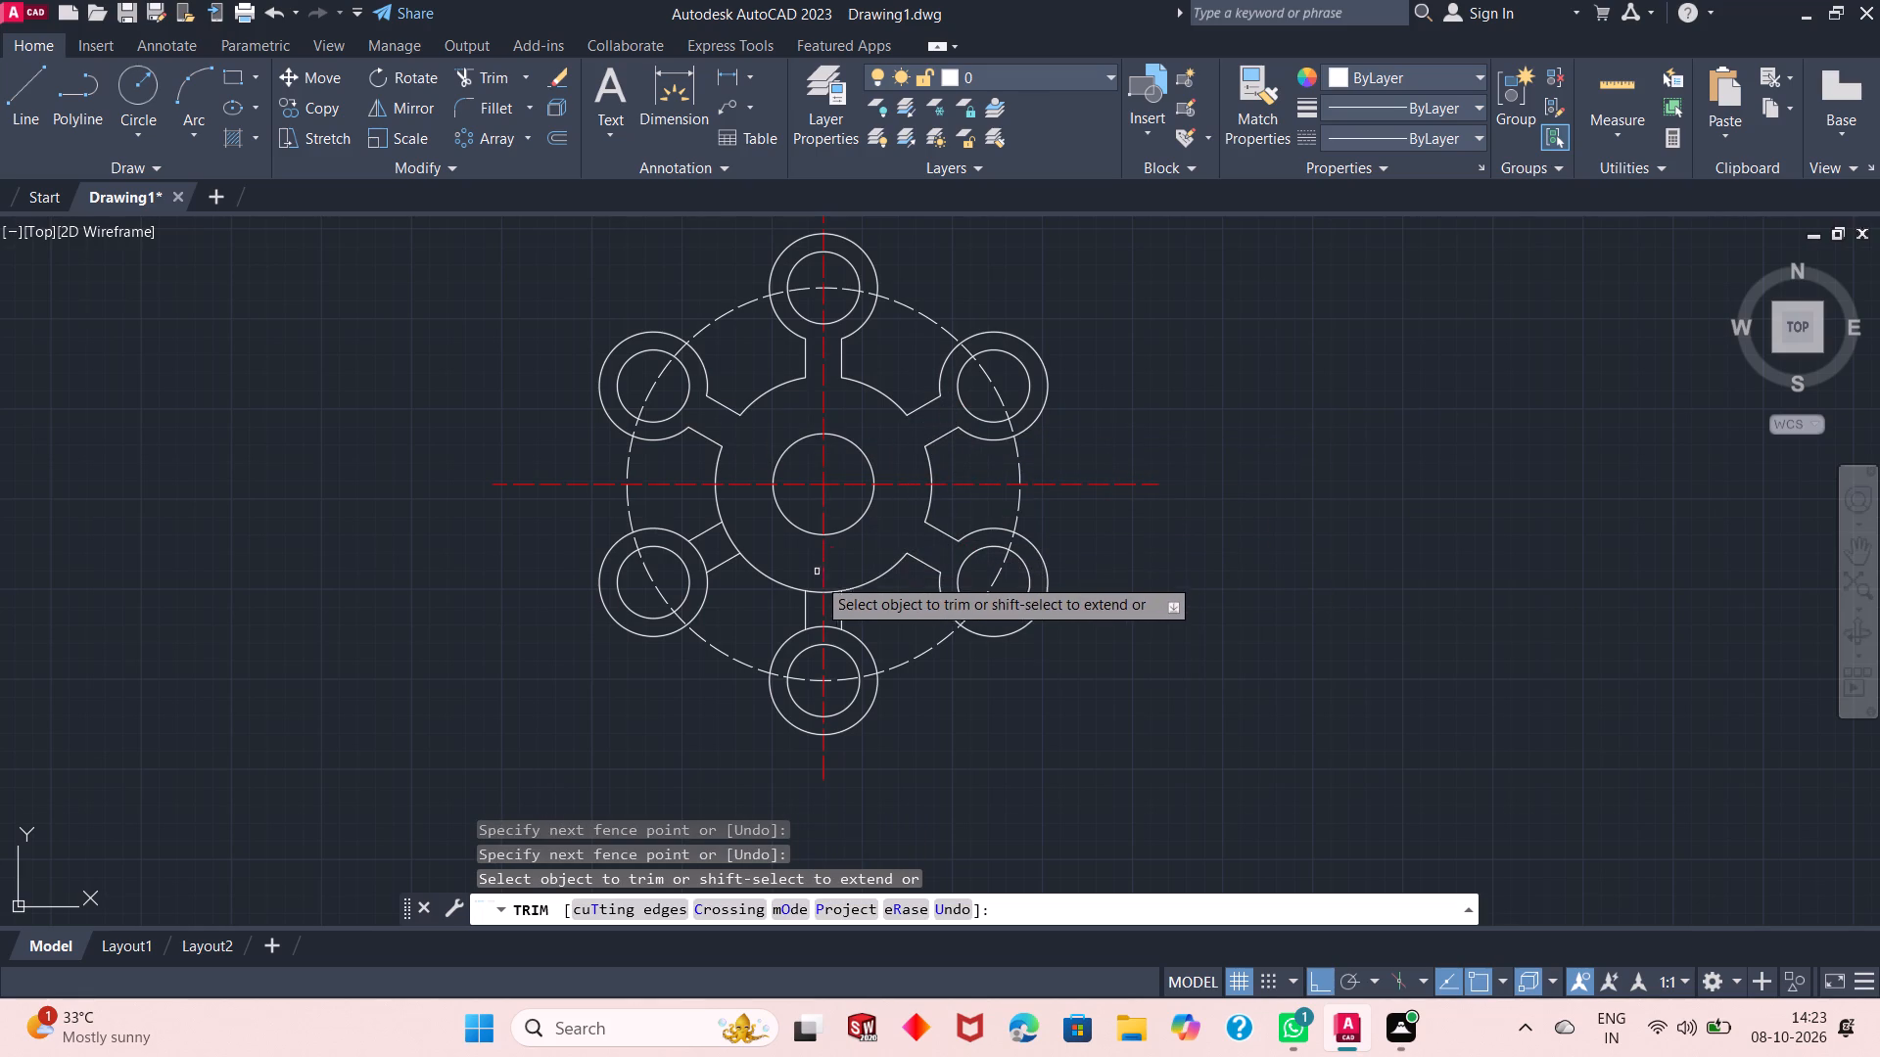
# Trim the hub and boss arcs between the arm lines of the bottom and lower-left arms.
pyautogui.scroll(3, 829, 611)
pyautogui.moveTo(818, 514); pyautogui.dragTo(811, 594)
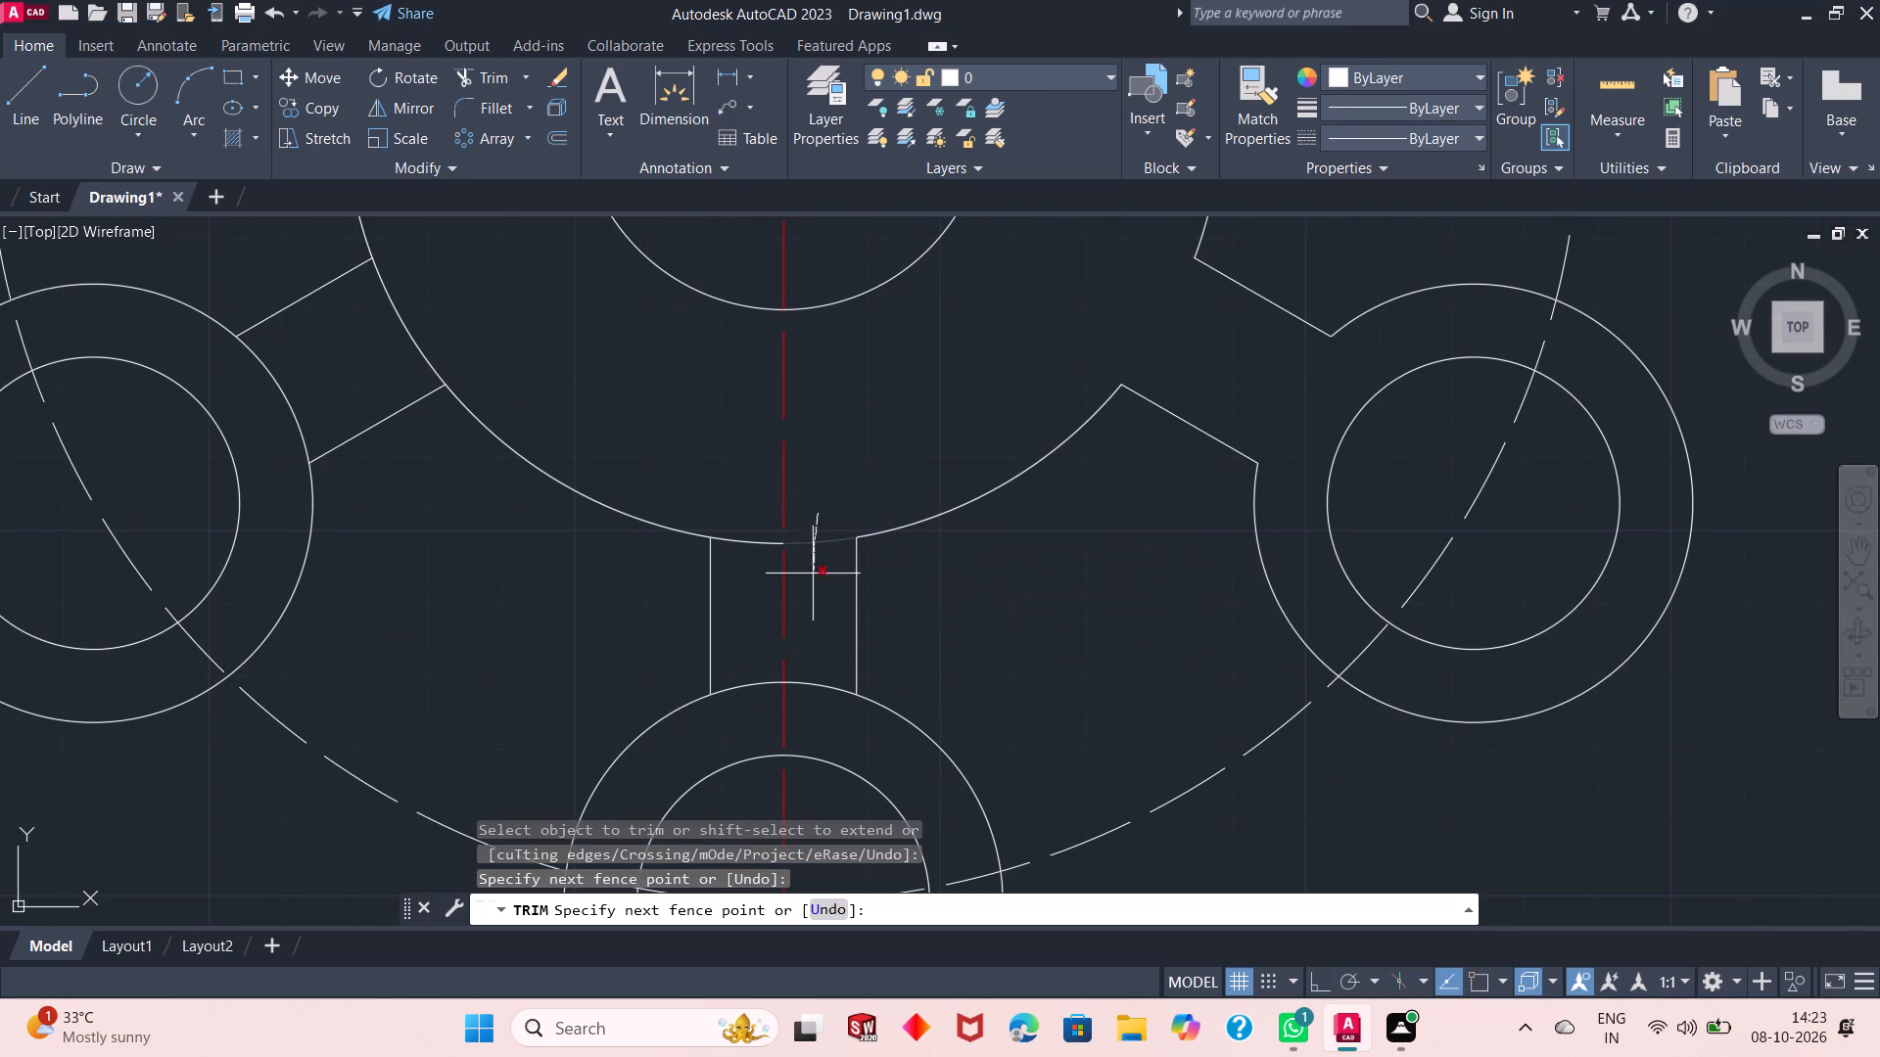
pyautogui.moveTo(811, 594); pyautogui.dragTo(825, 714)
pyautogui.moveTo(746, 517); pyautogui.dragTo(742, 696)
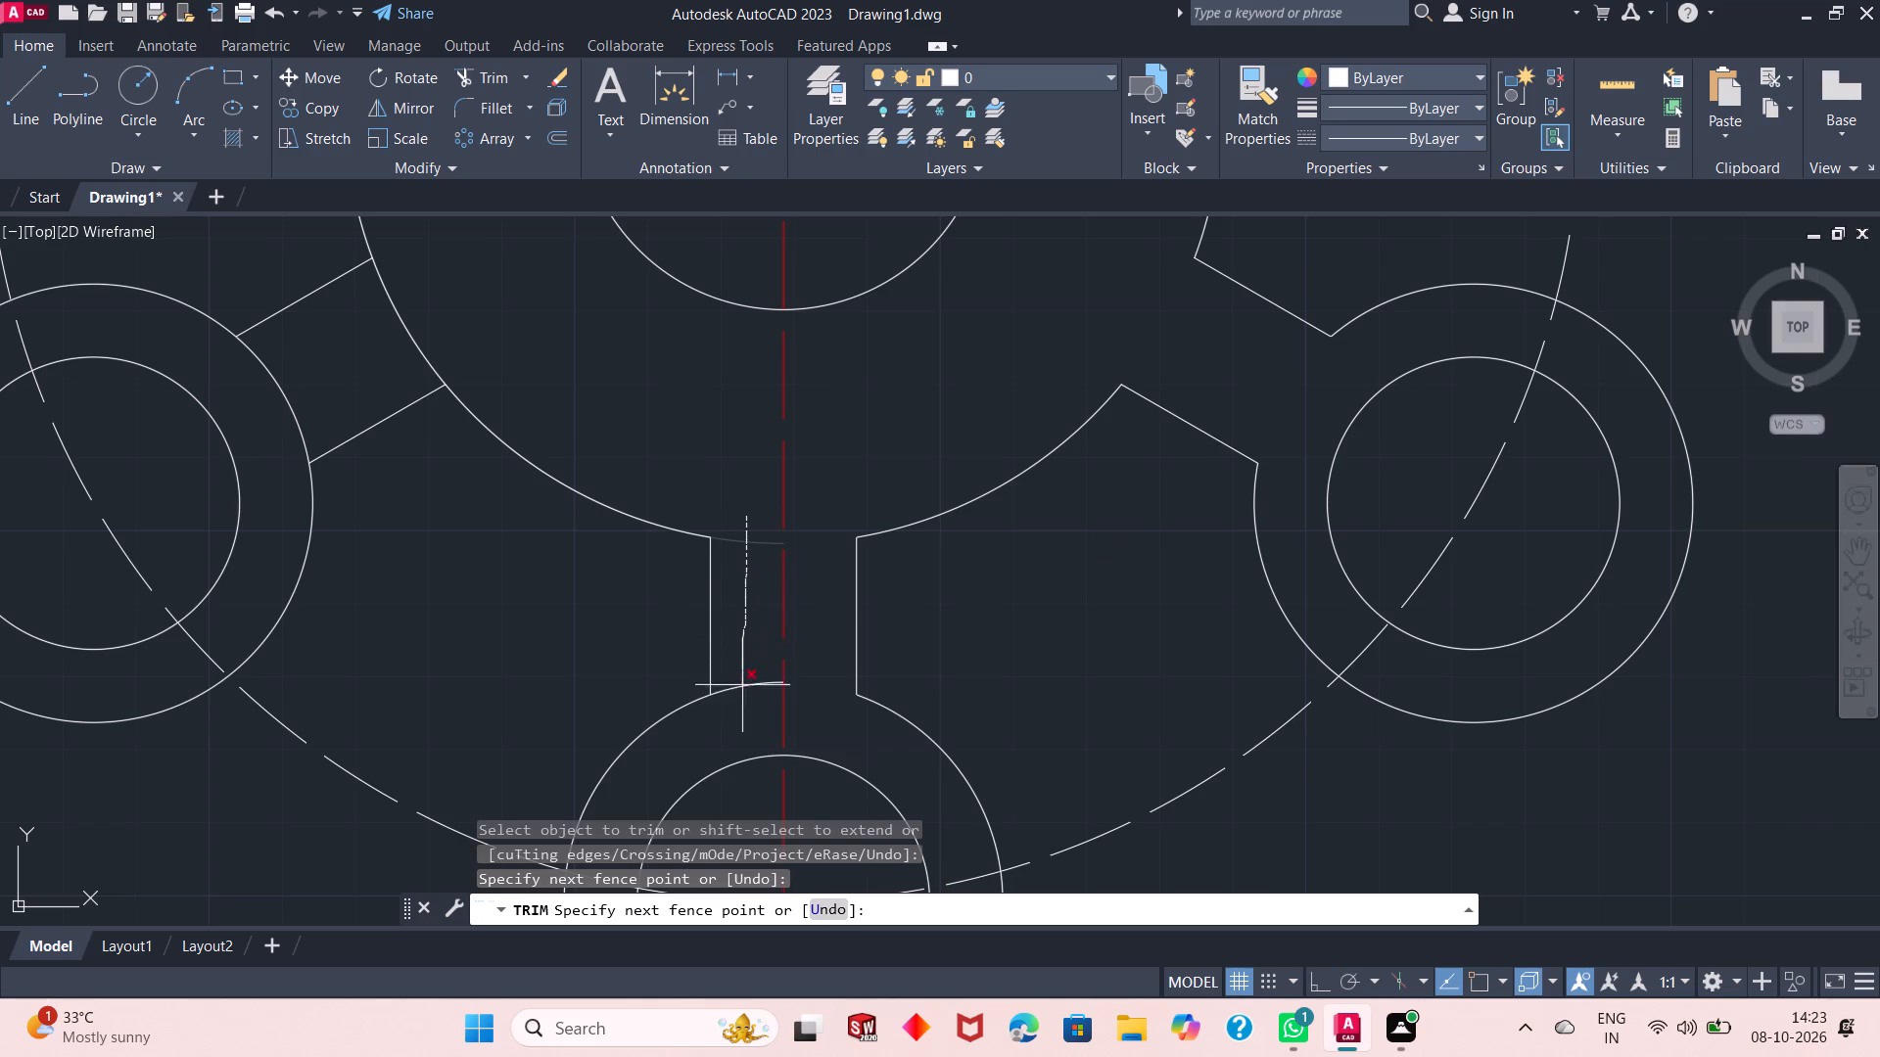
pyautogui.moveTo(742, 696); pyautogui.dragTo(742, 713)
pyautogui.scroll(-1, 851, 652)
pyautogui.moveTo(620, 435); pyautogui.dragTo(594, 437)
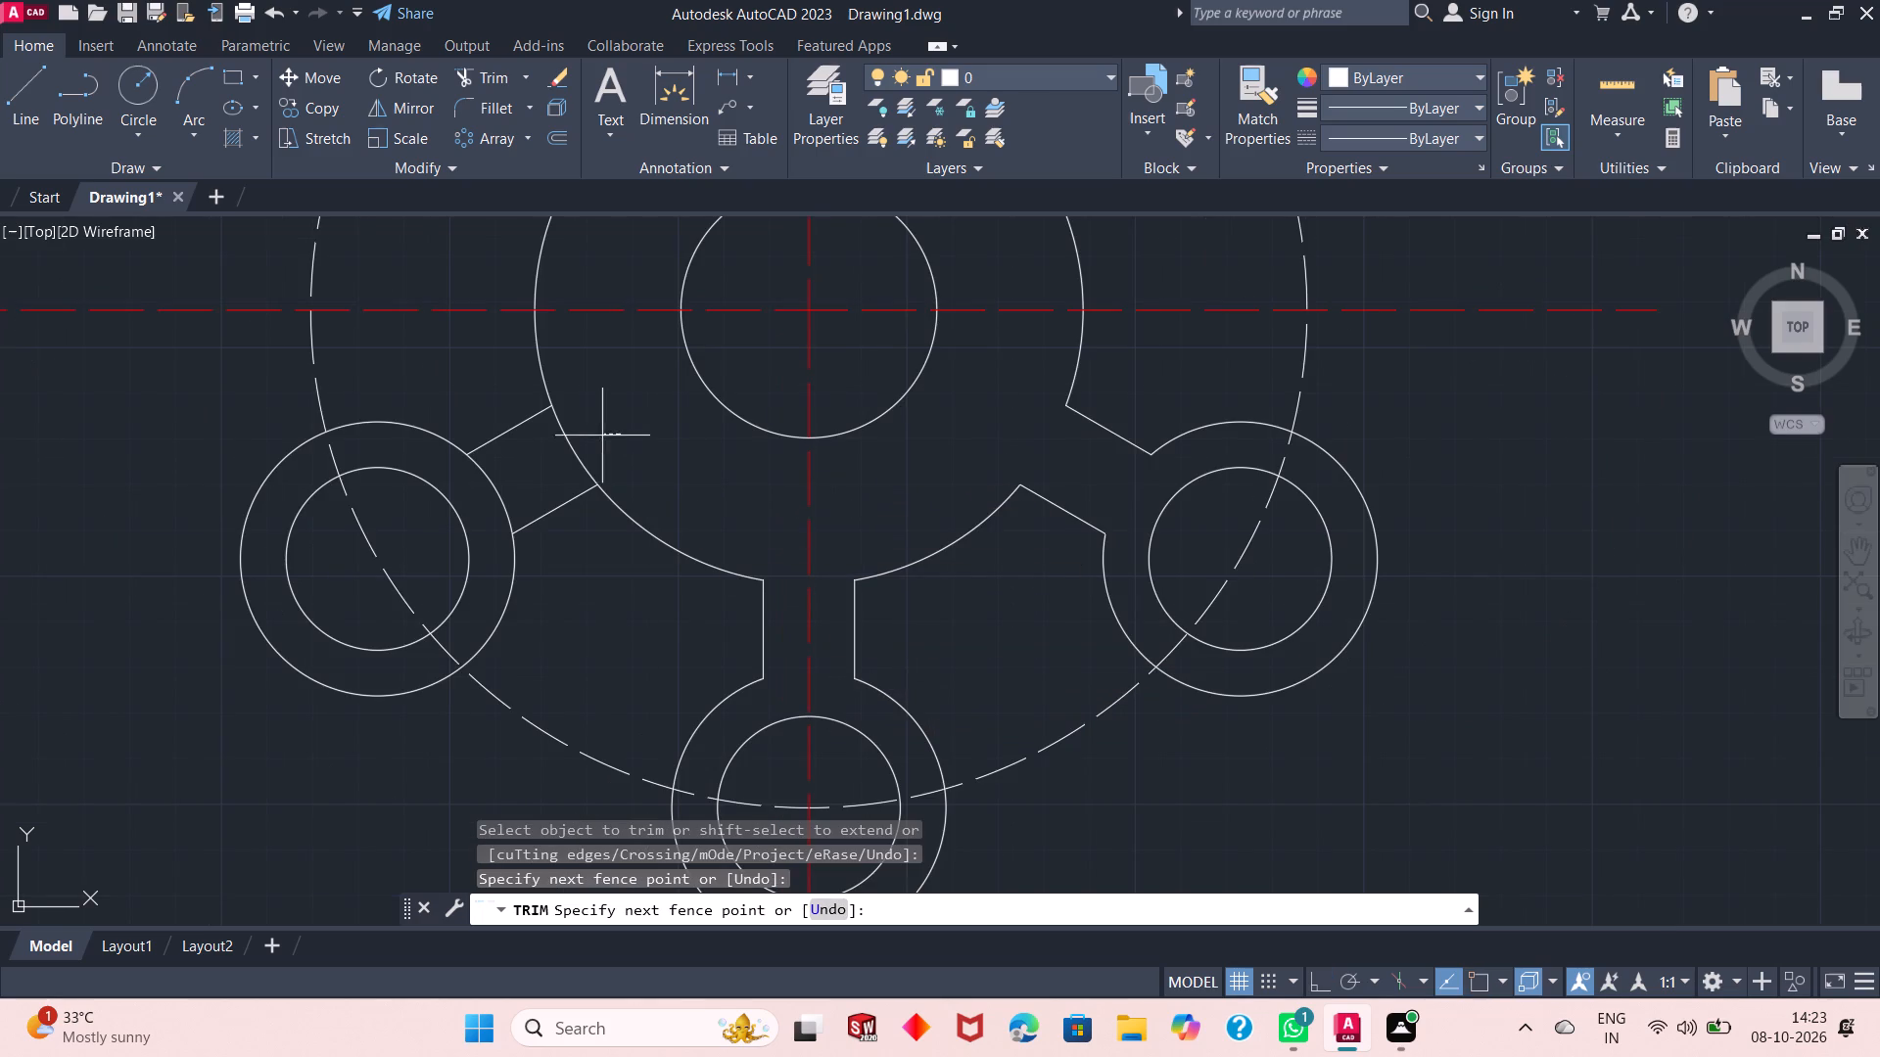
pyautogui.moveTo(594, 437); pyautogui.dragTo(488, 496)
pyautogui.scroll(-2, 831, 645)
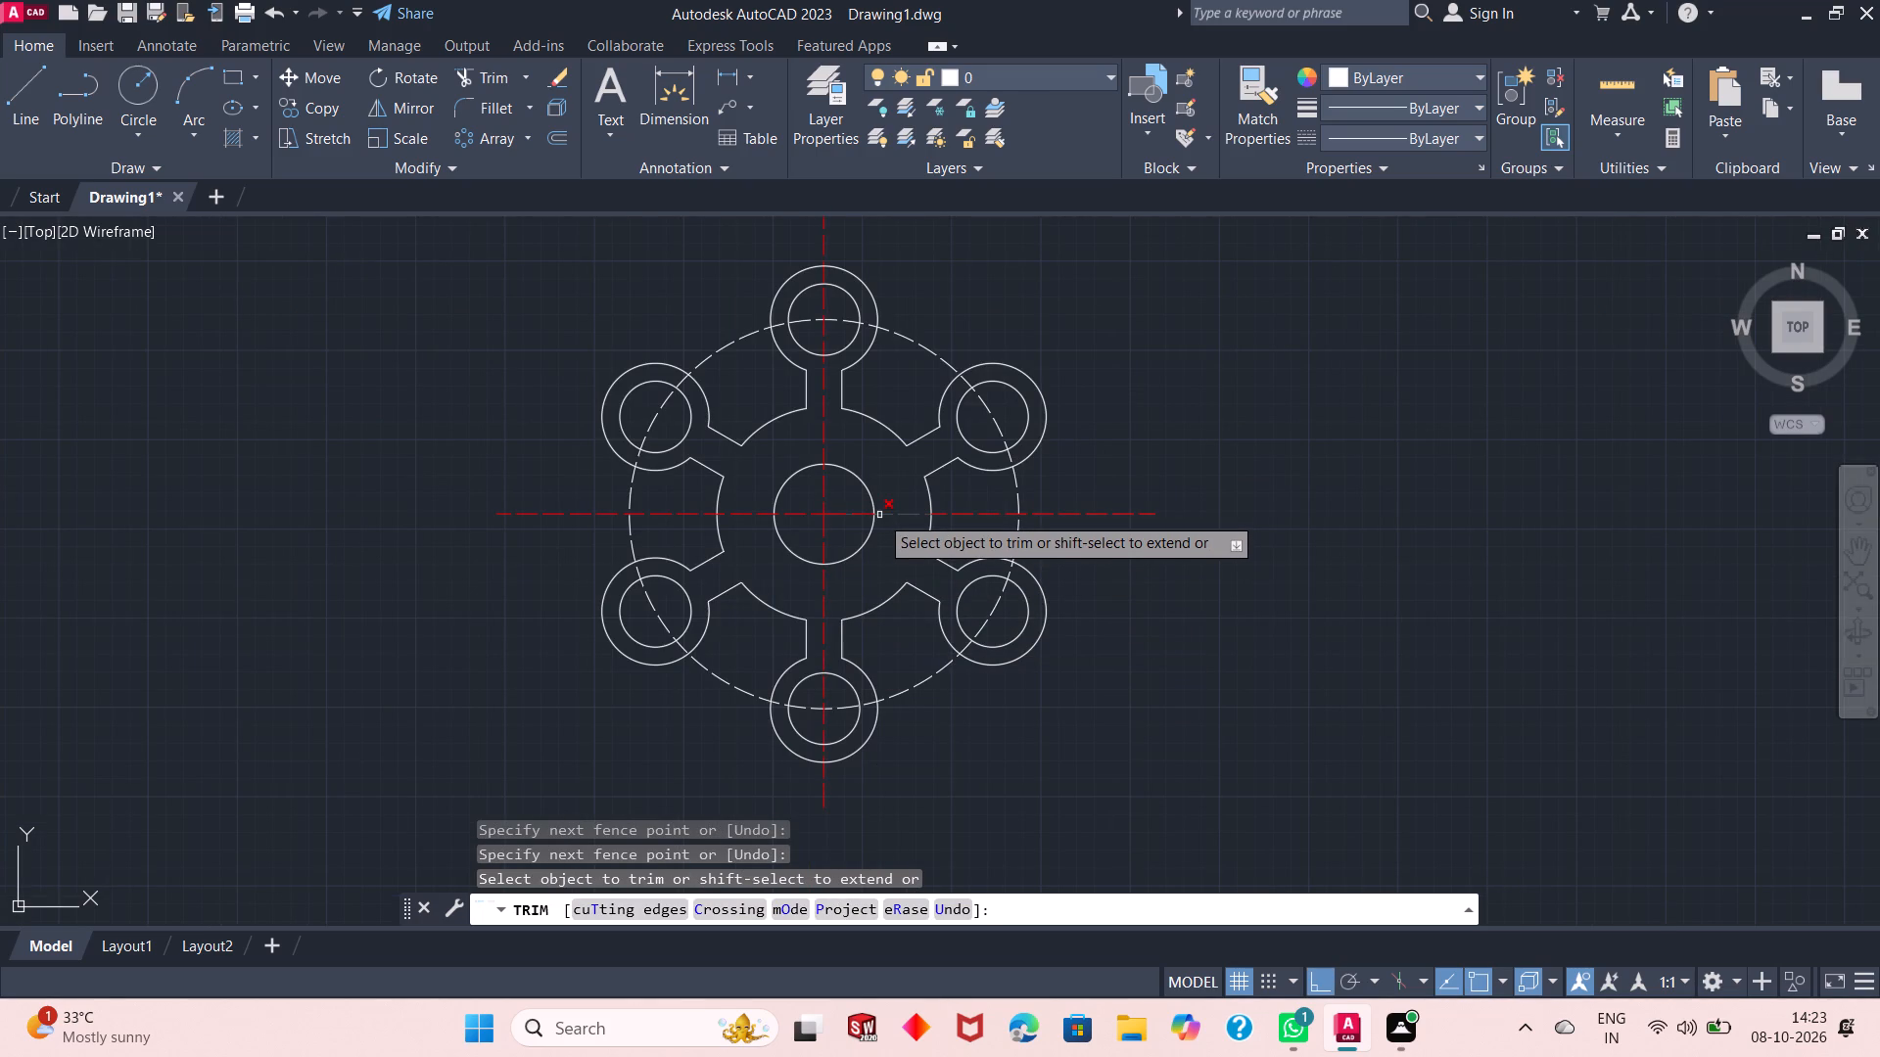
pyautogui.scroll(1, 859, 535)
pyautogui.scroll(-1, 859, 535)
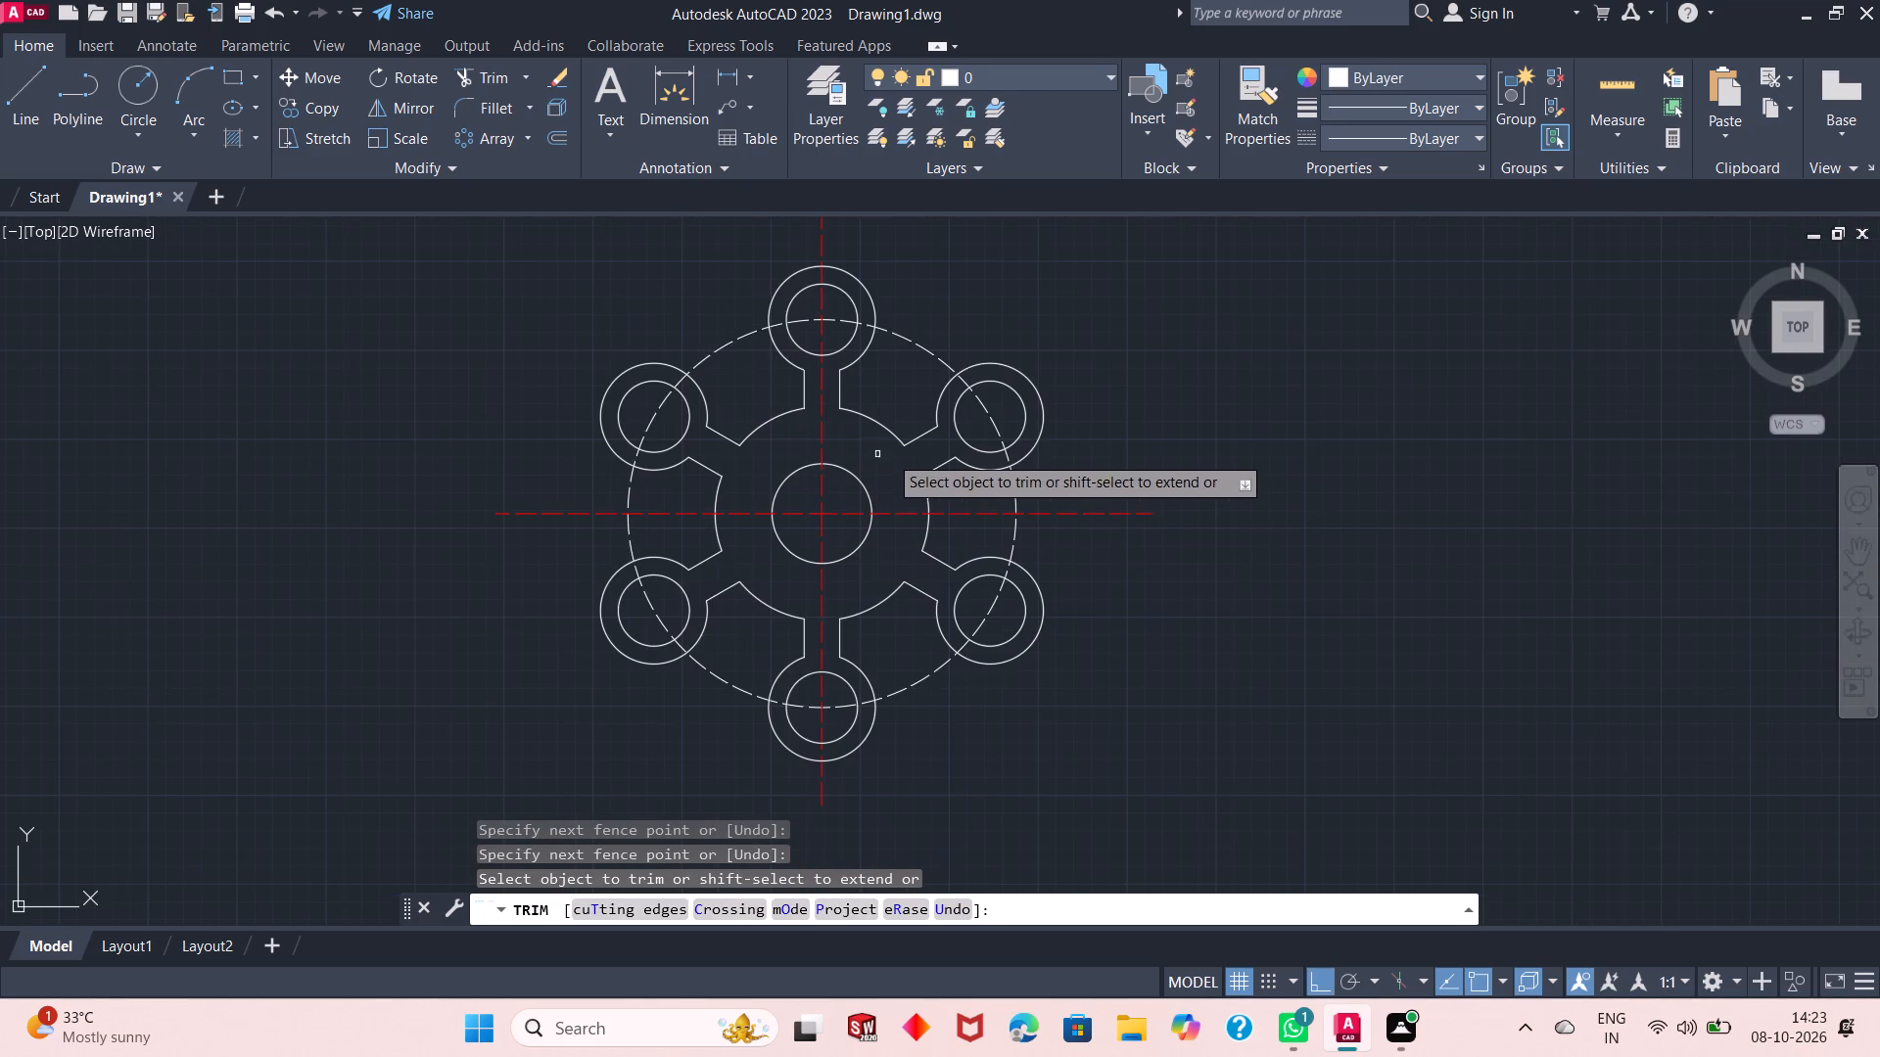
pyautogui.rightClick(1152, 371)
pyautogui.click(1185, 383)
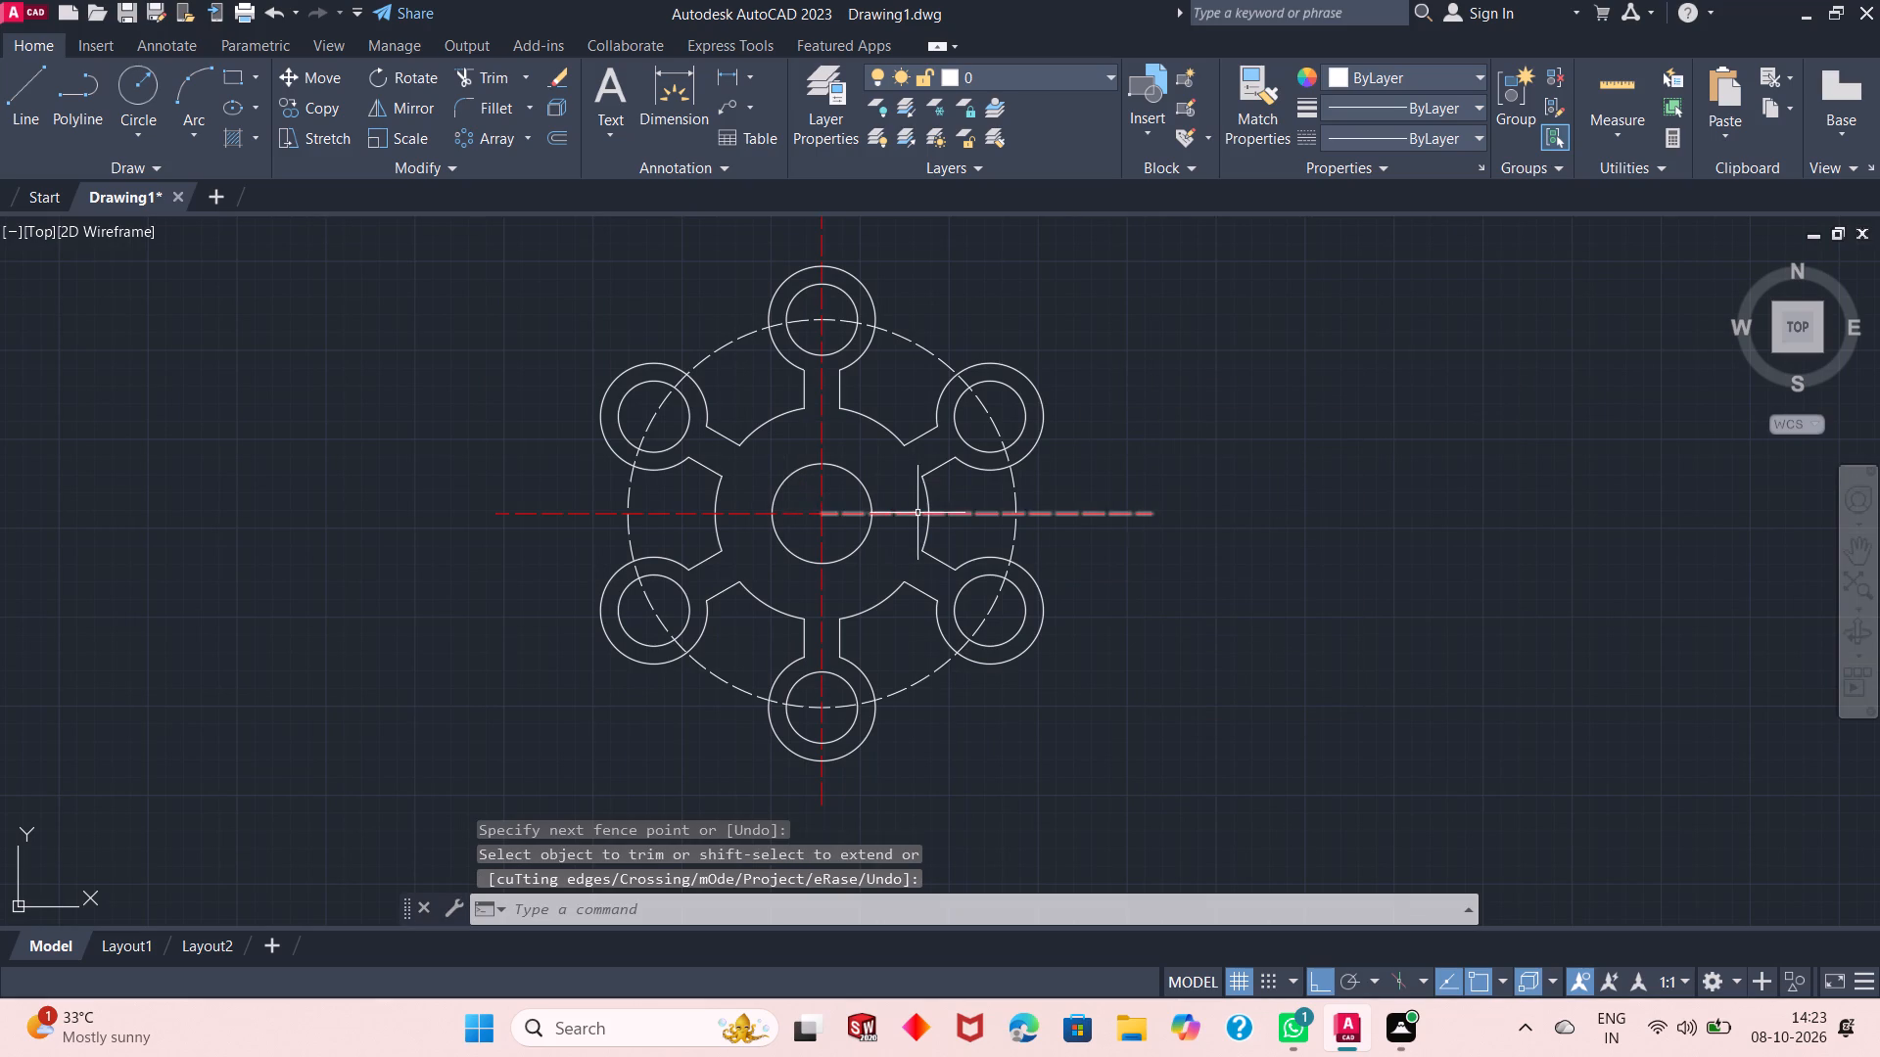
# From the hub centre, draw lines 35 left, 11.5 up, 70 right, 23 down and 70 left, closing a centred 70 by 23 rectangle.
pyautogui.scroll(1, 909, 516)
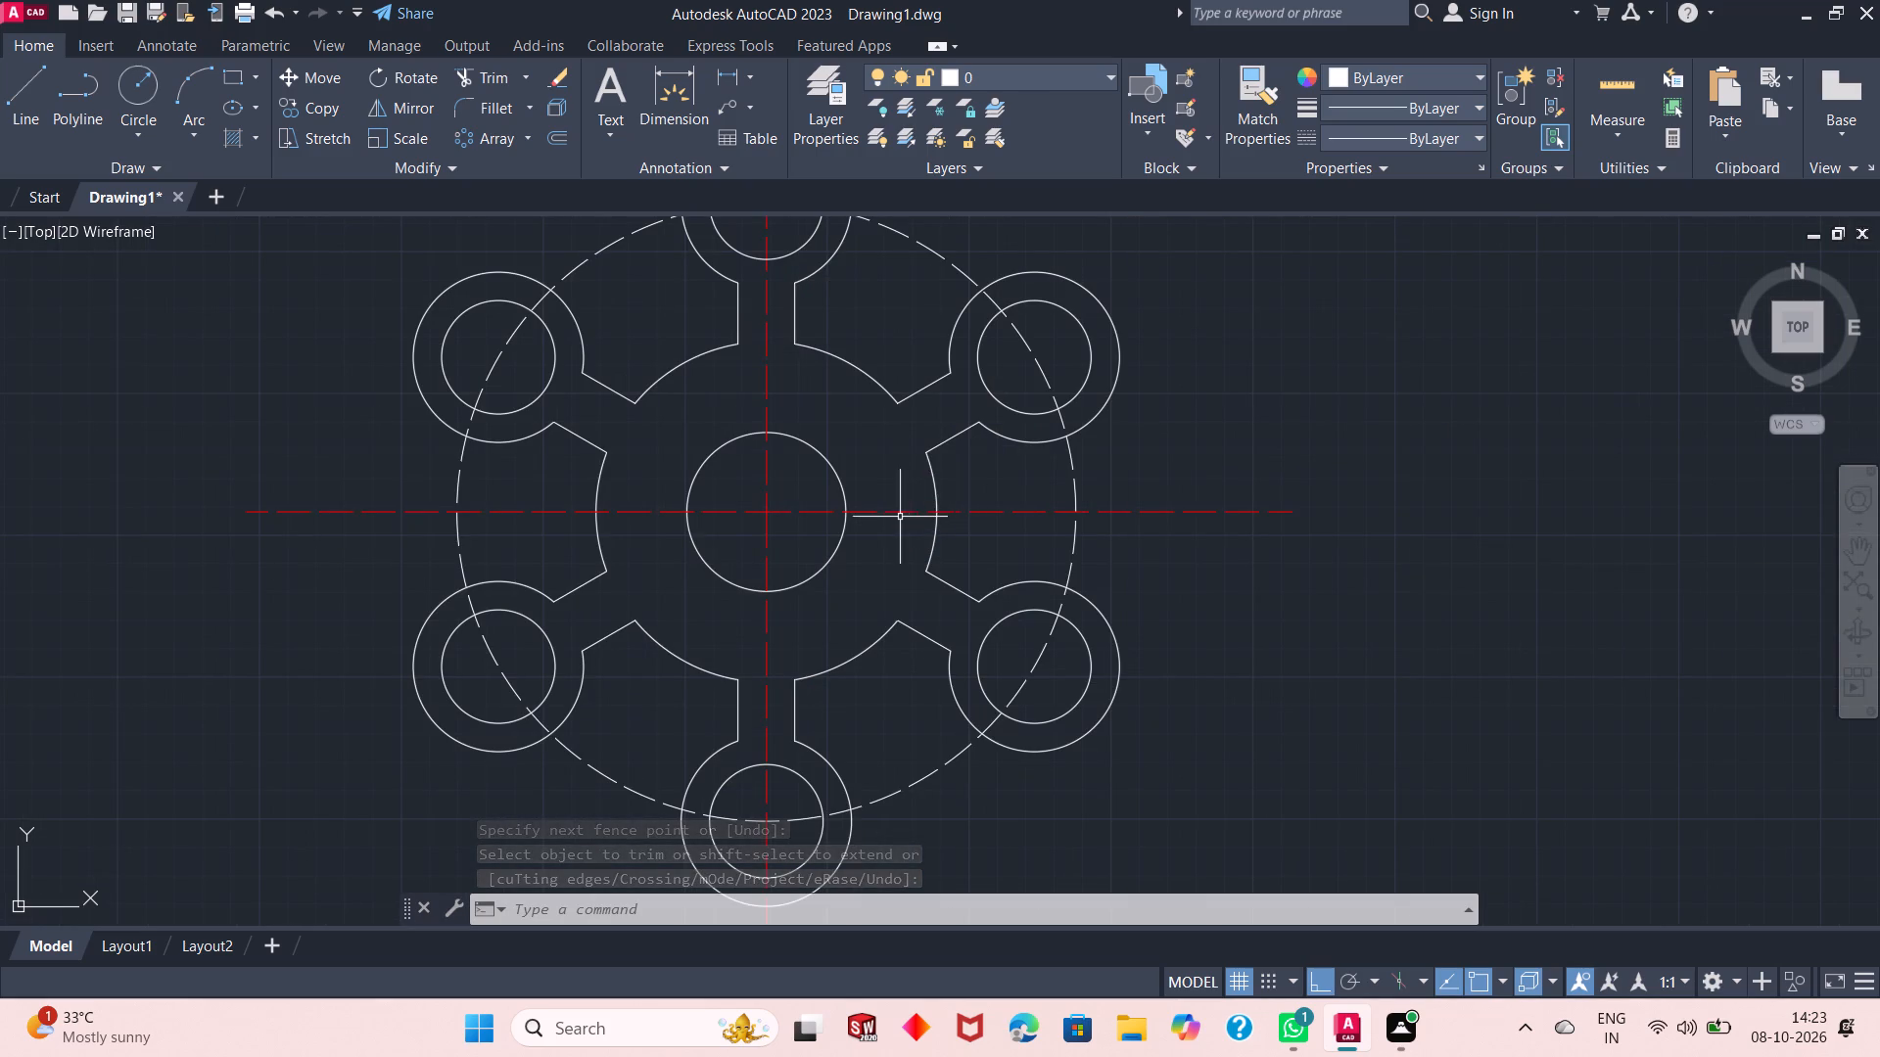
pyautogui.scroll(1, 857, 523)
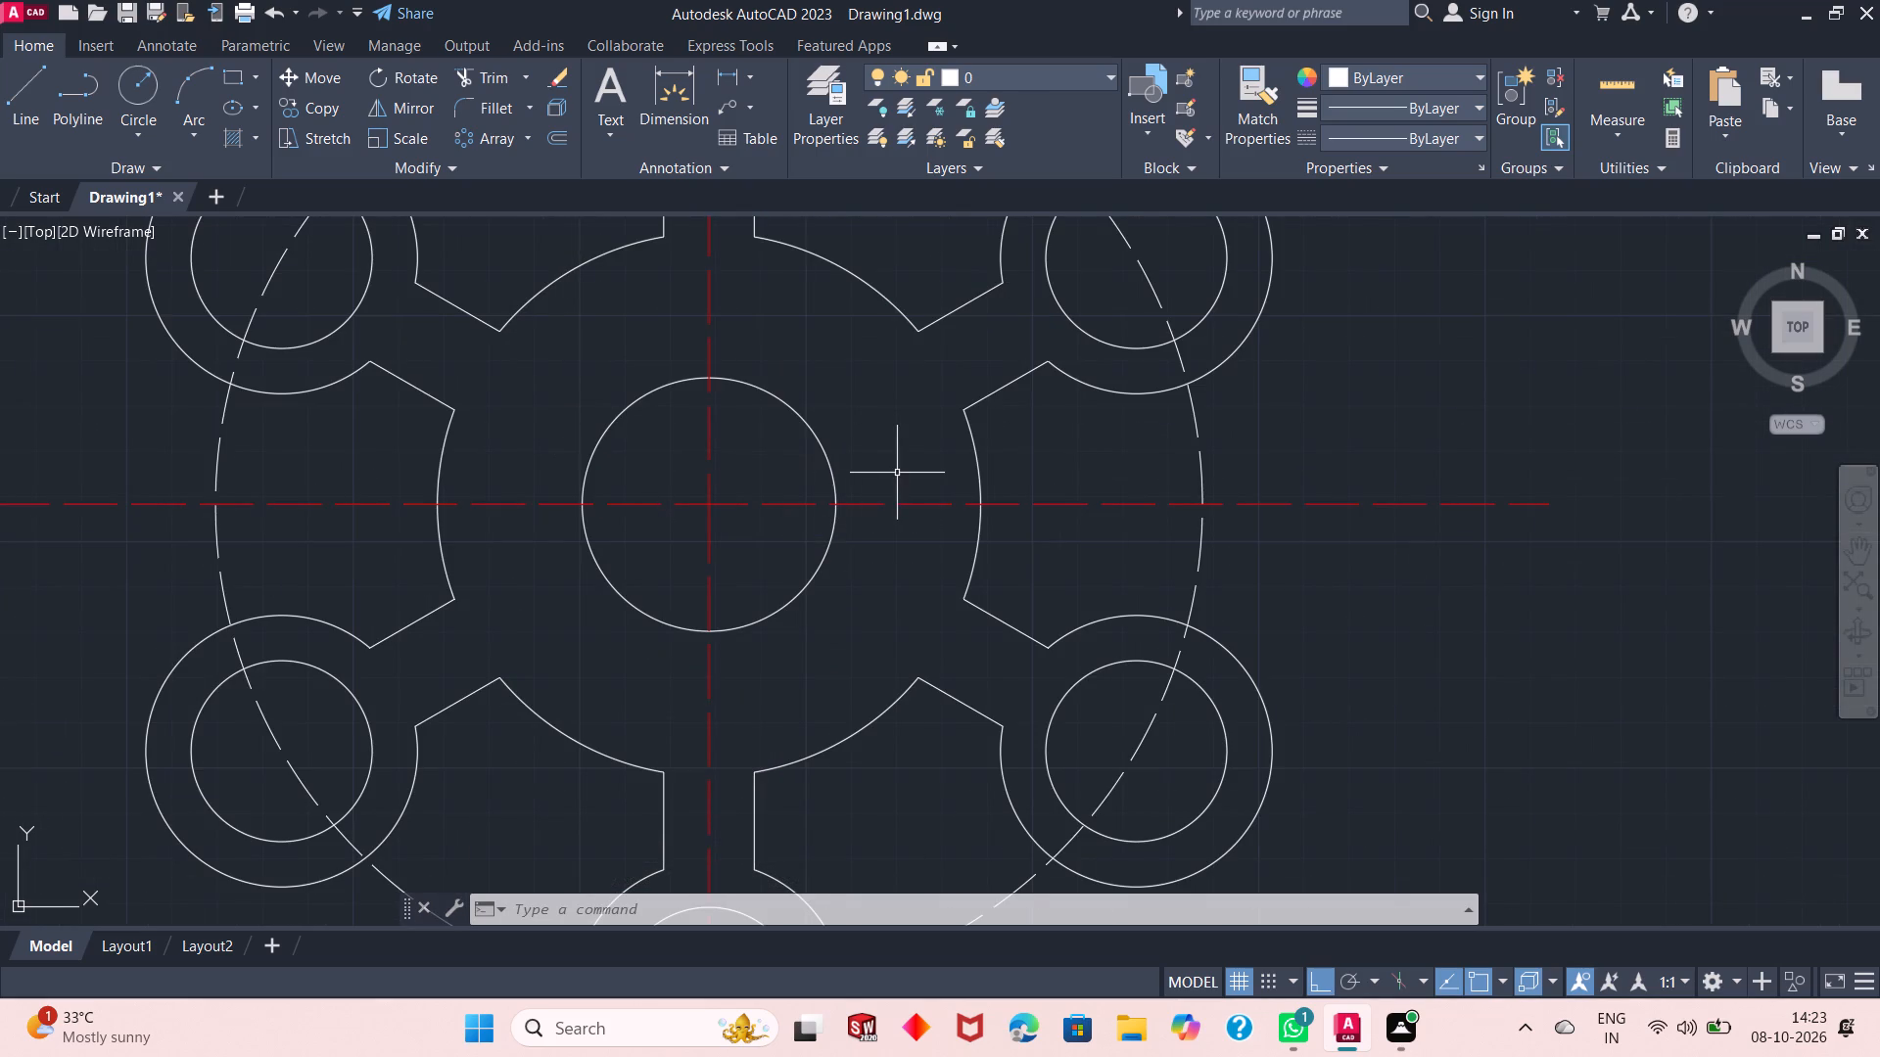
pyautogui.scroll(-1, 897, 473)
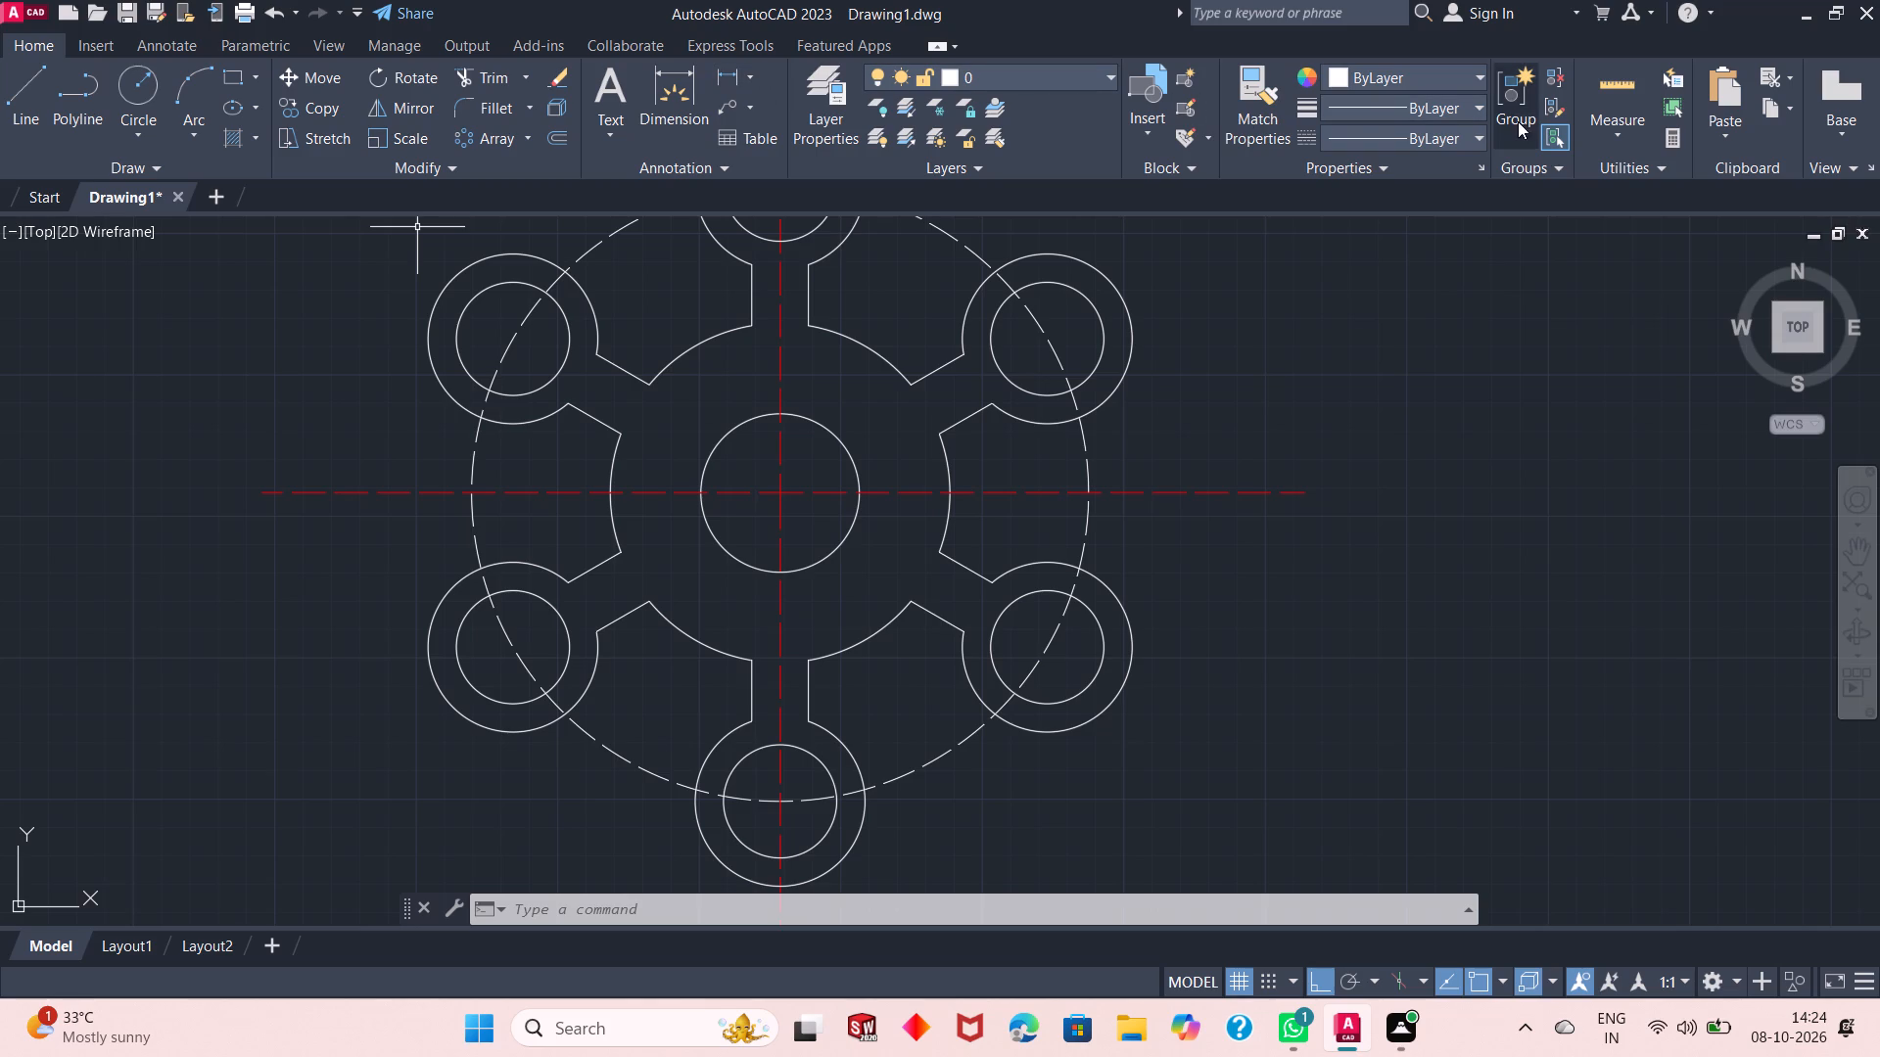
pyautogui.click(9, 91)
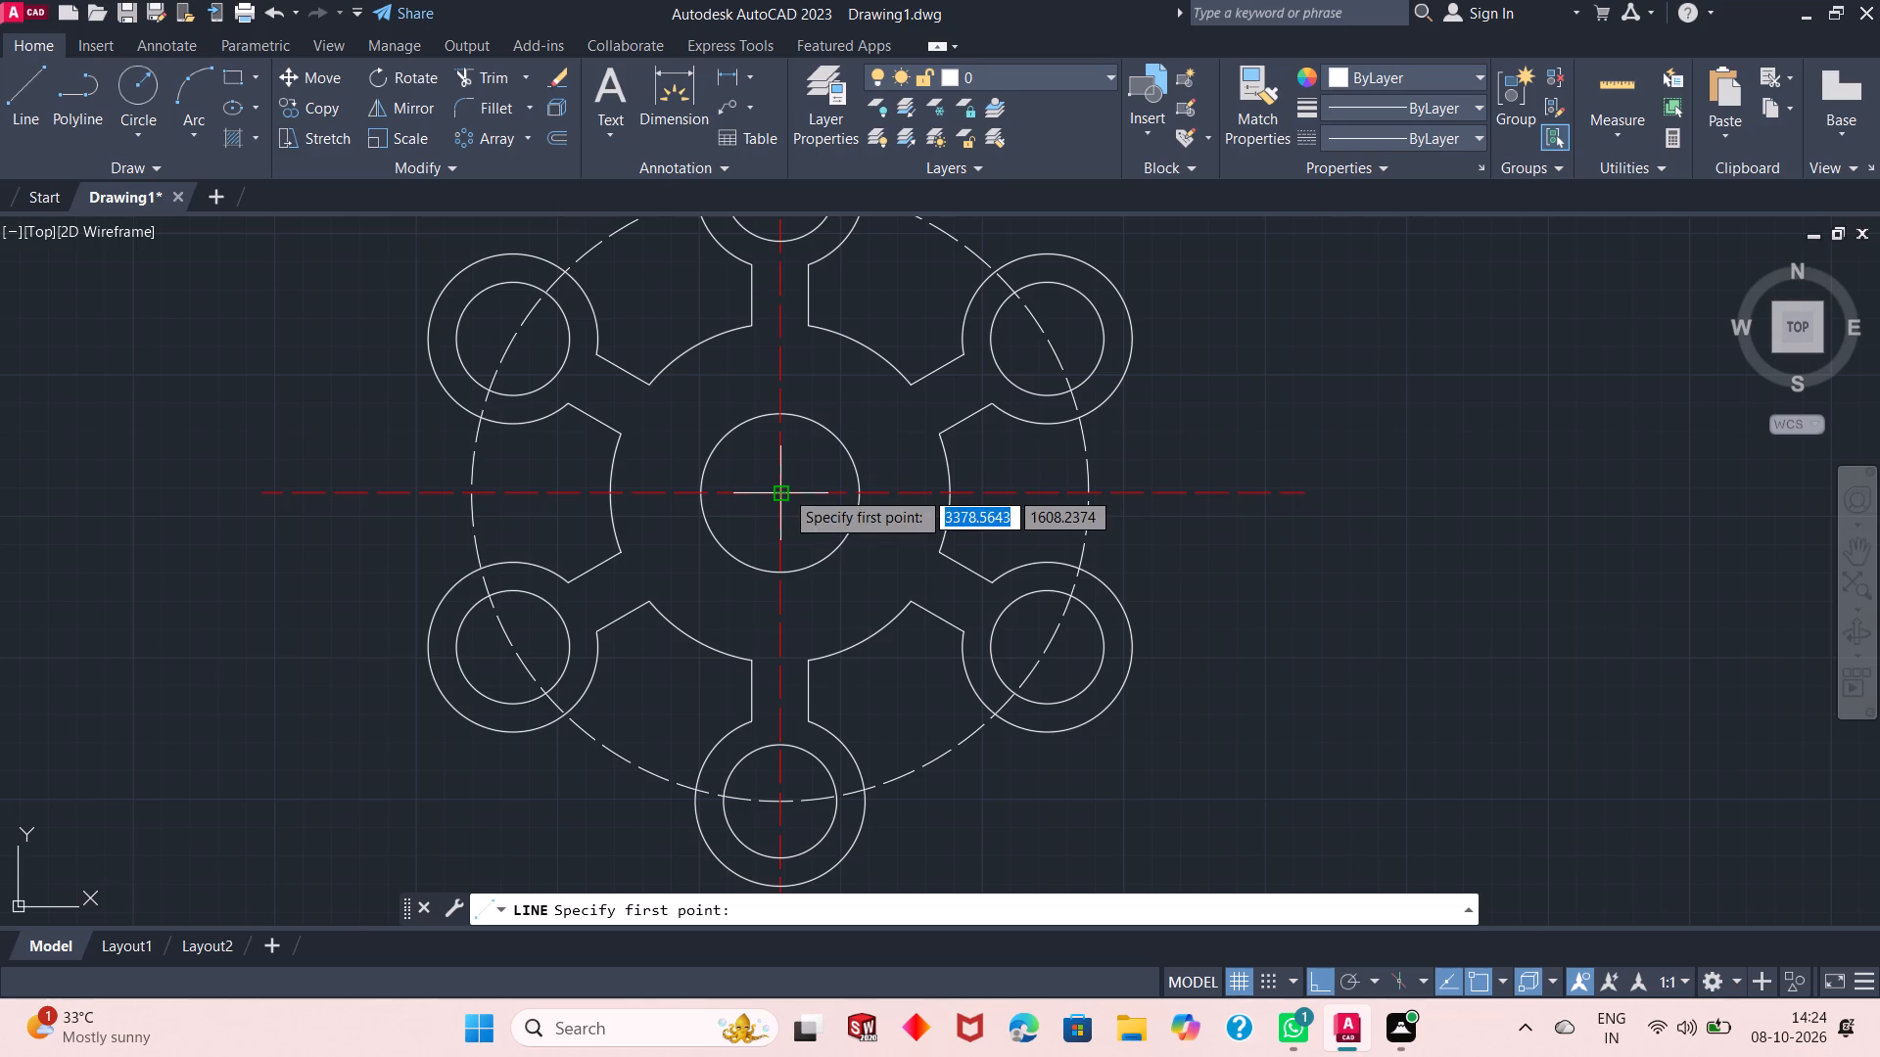
pyautogui.click(786, 486)
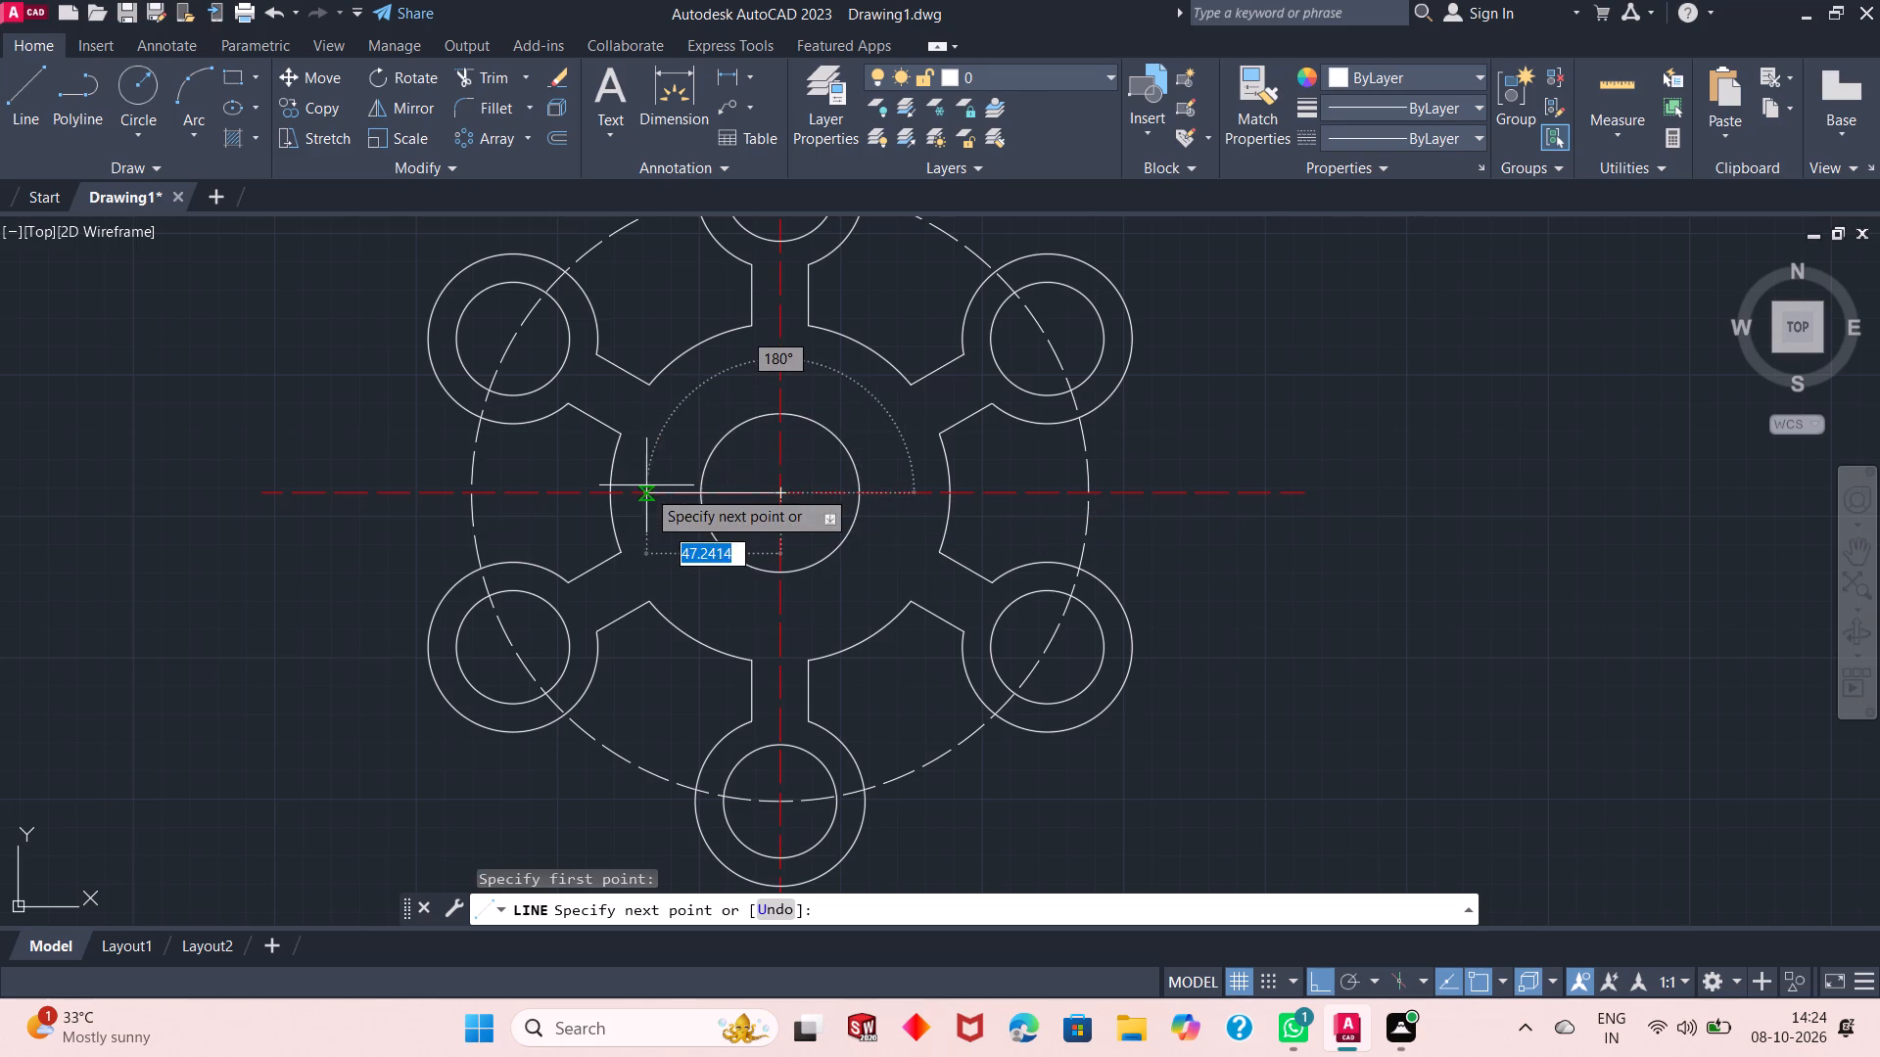
pyautogui.write('35')
pyautogui.press('Return')
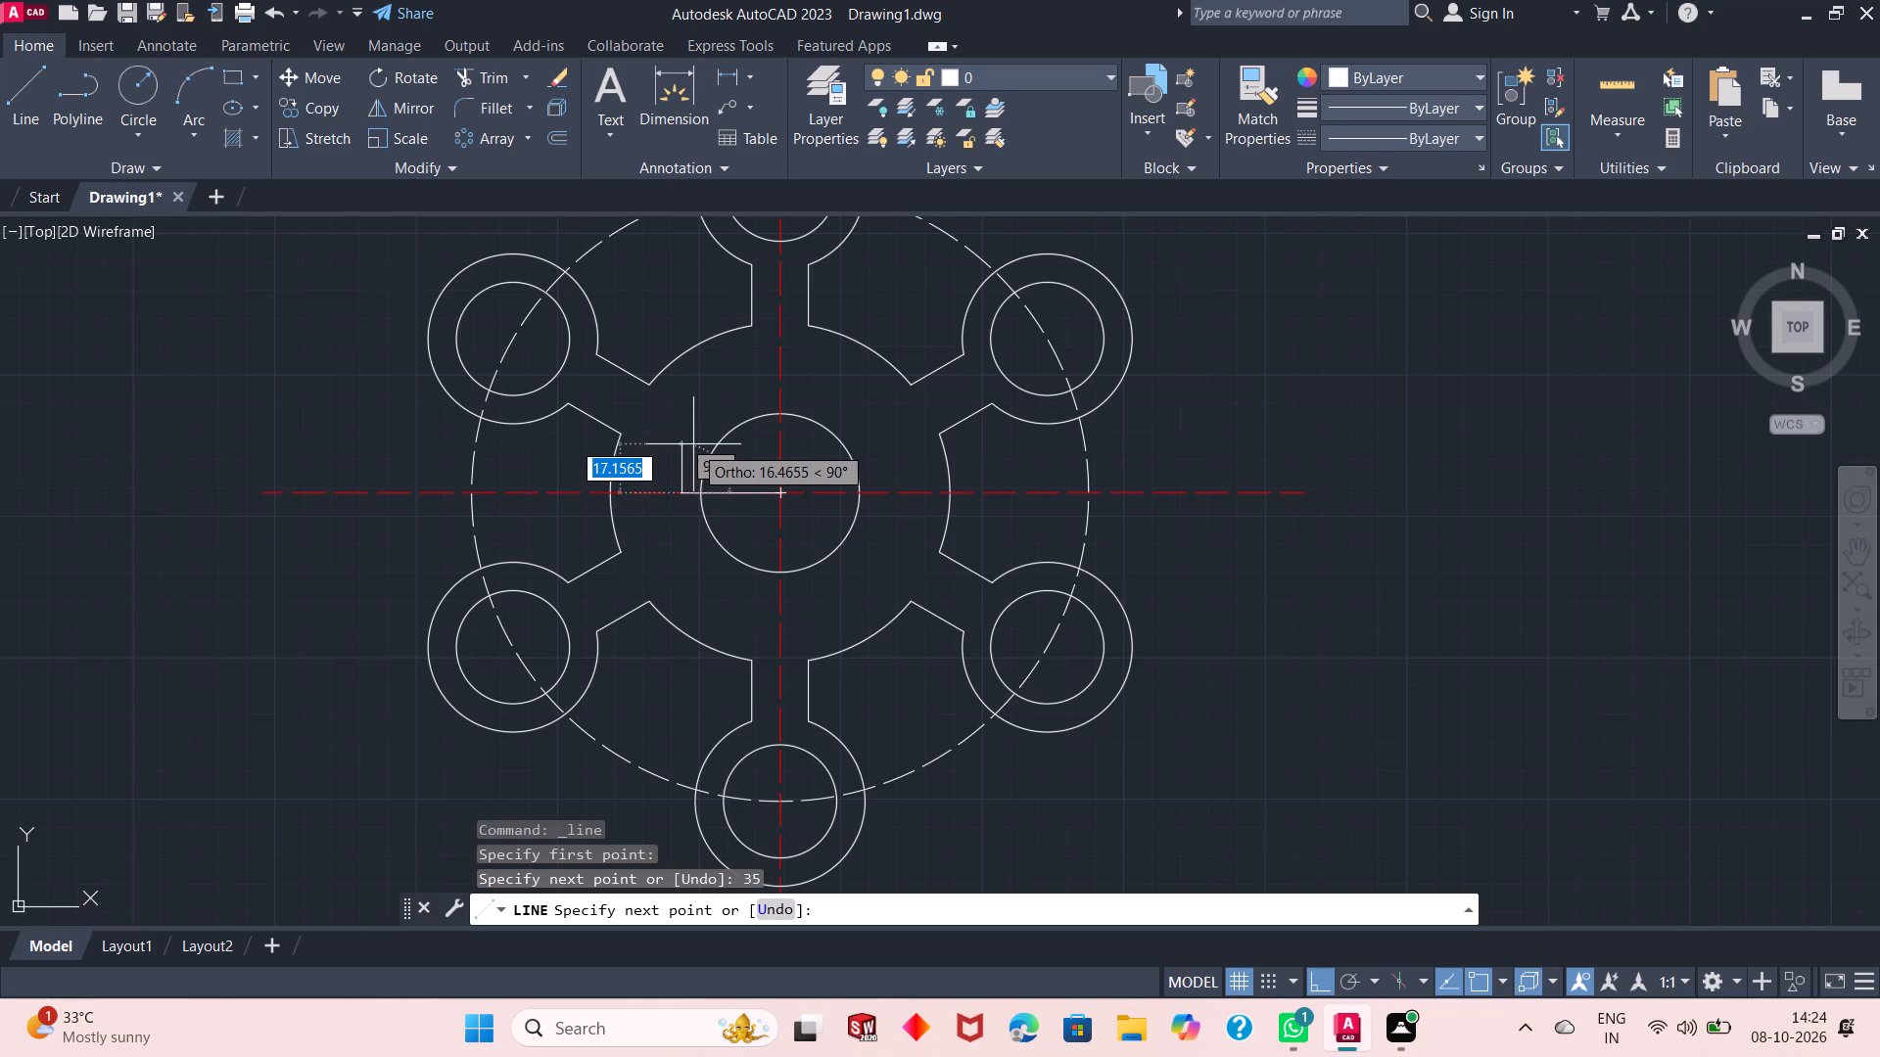
pyautogui.write('11.5')
pyautogui.press('Return')
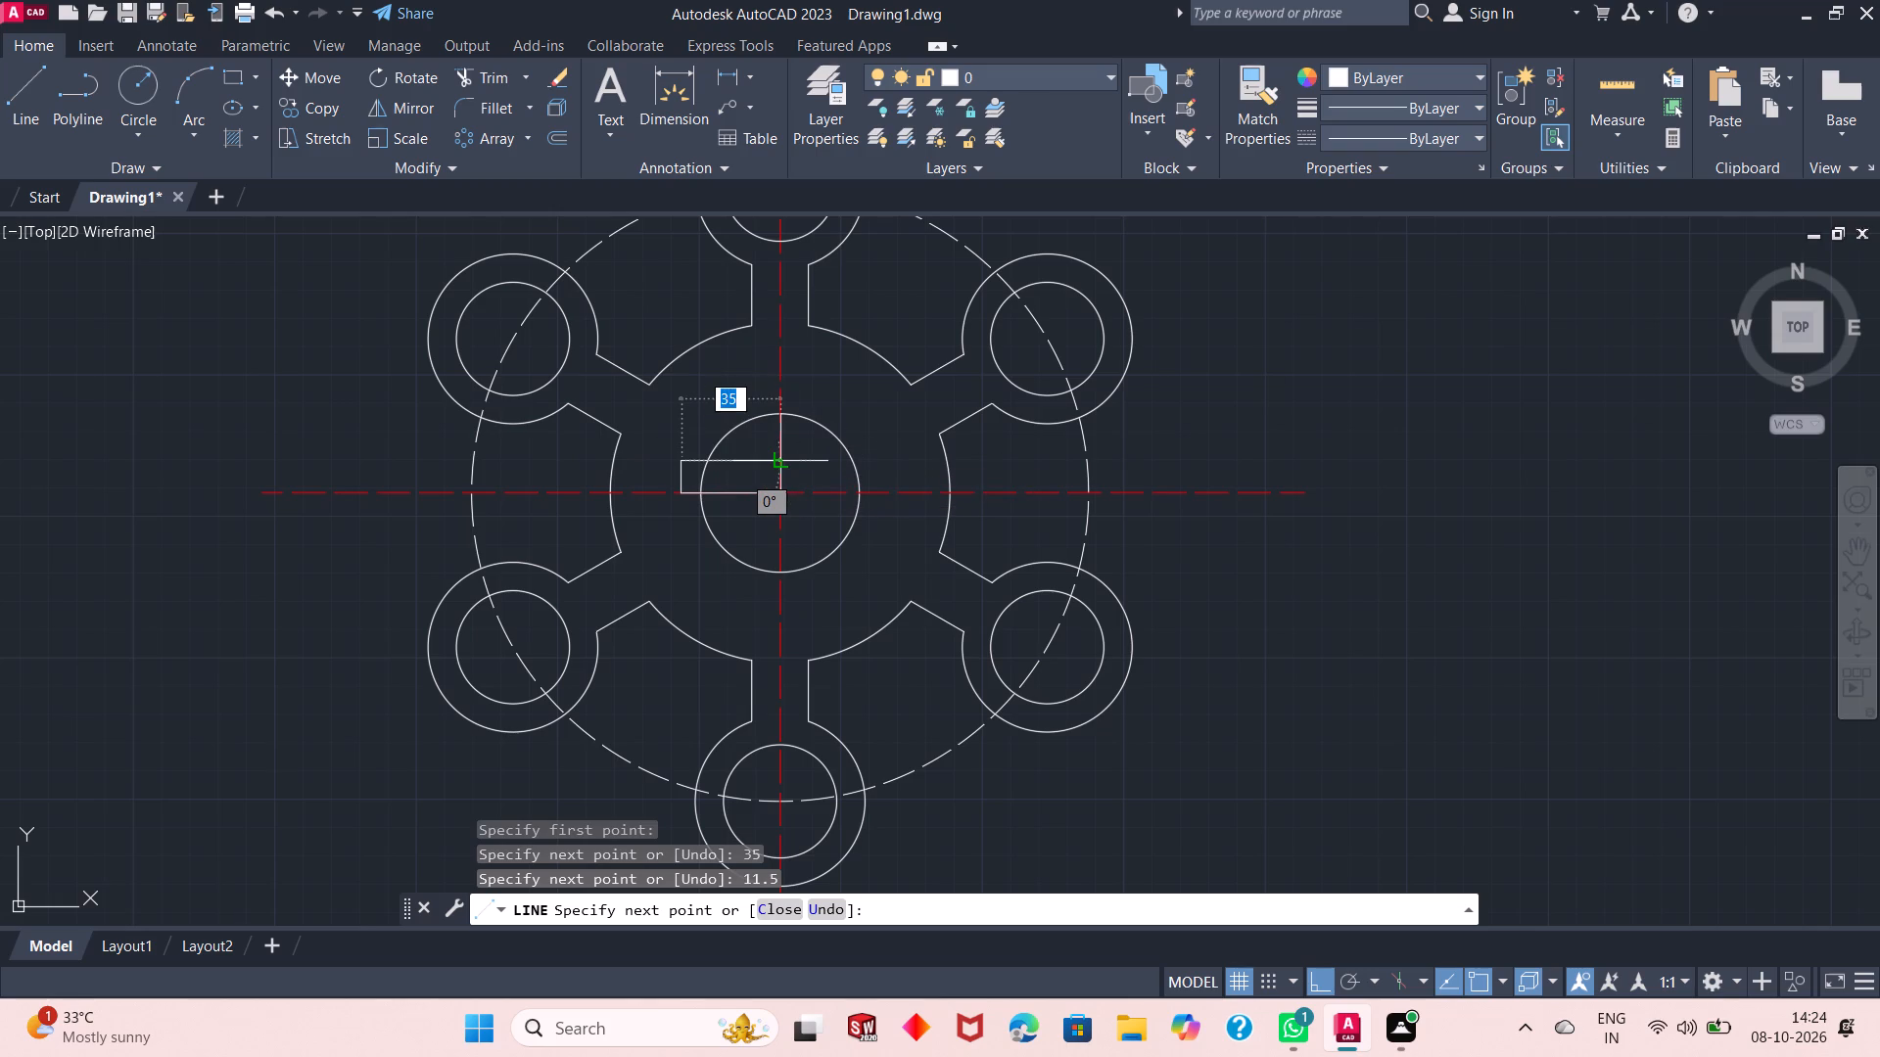
pyautogui.write('70')
pyautogui.press('Return')
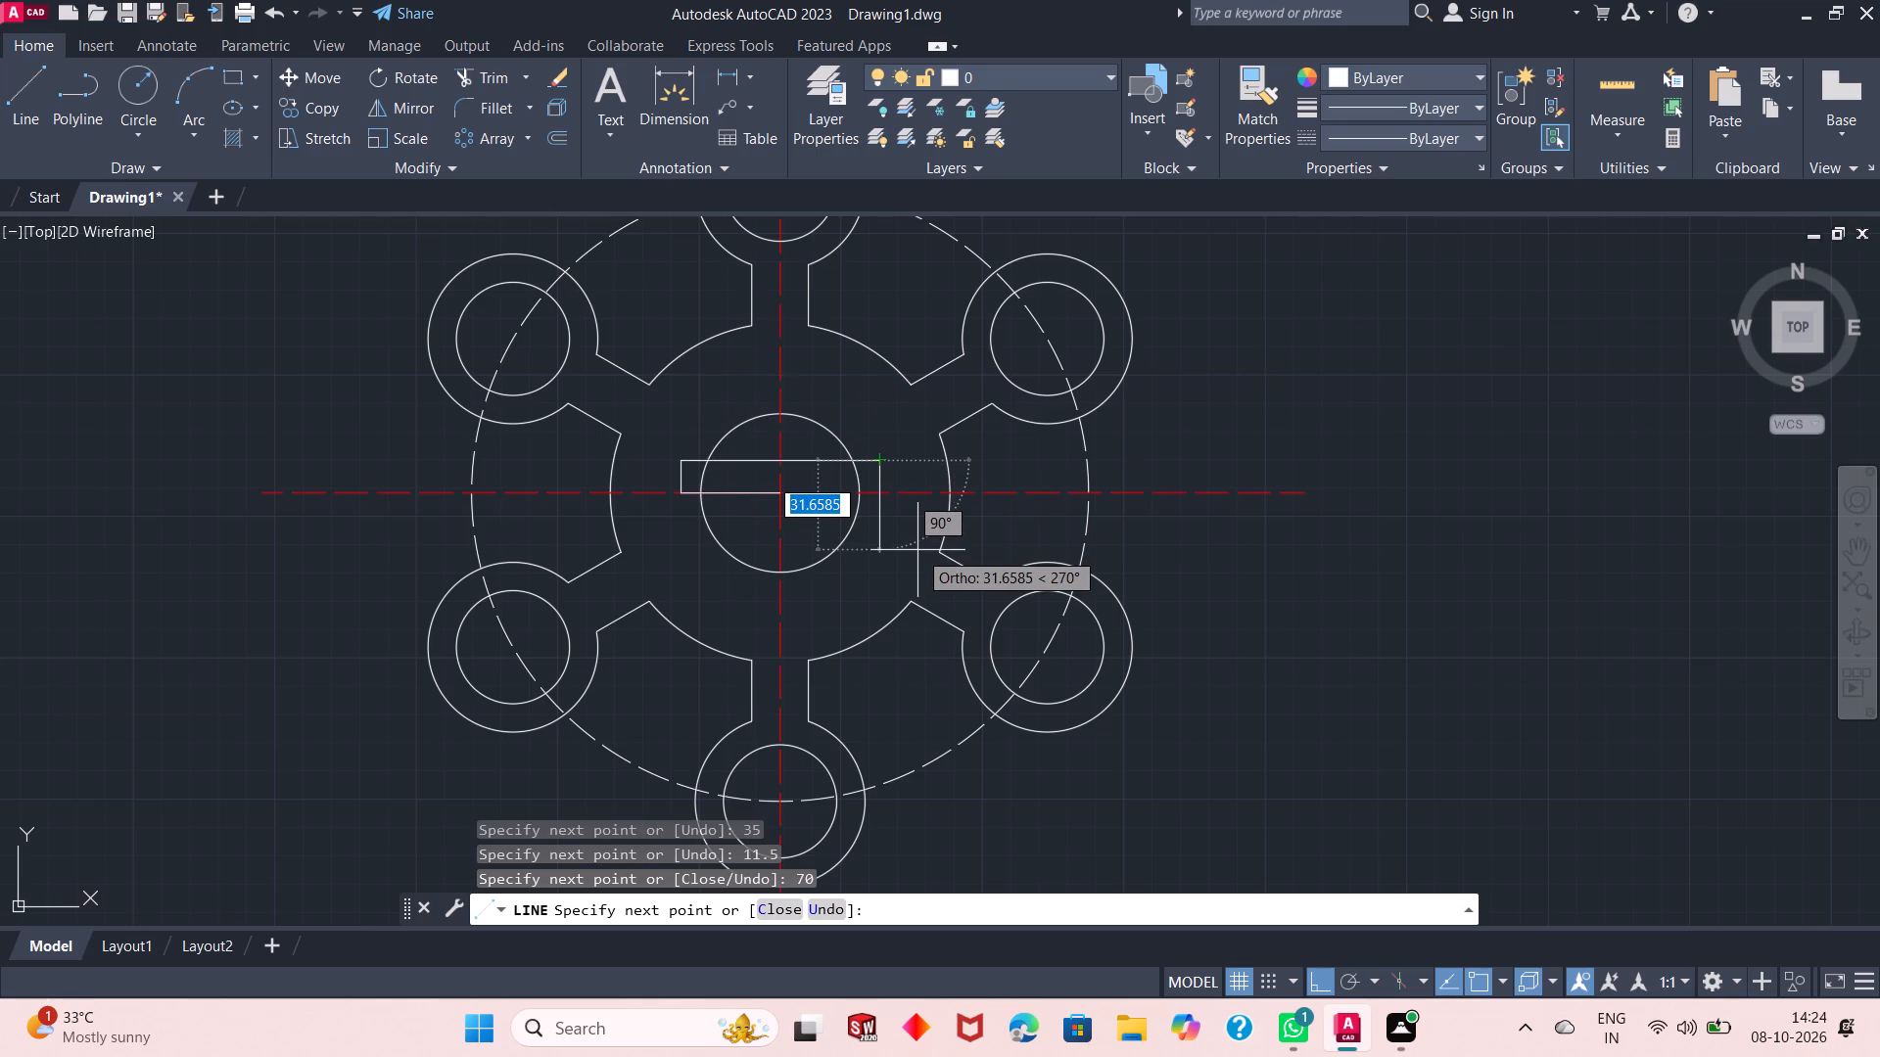
pyautogui.write('23')
pyautogui.press('Return')
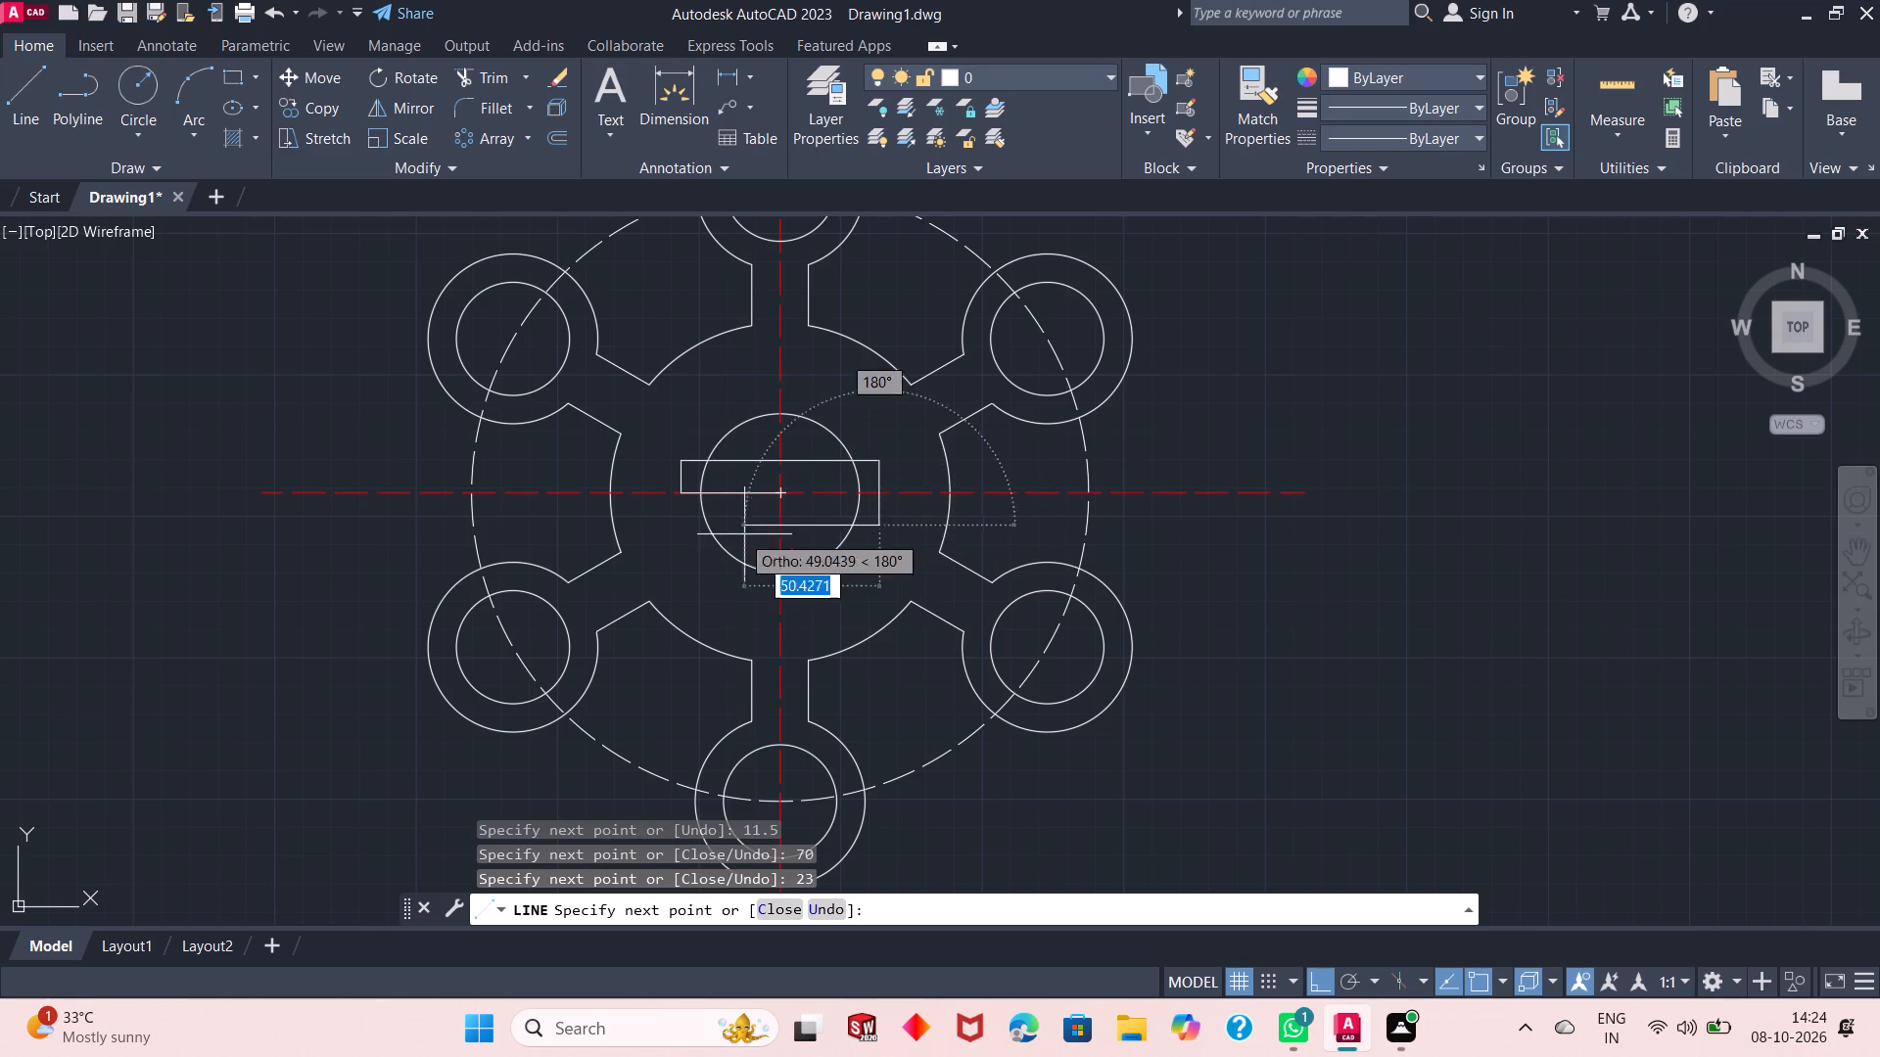
pyautogui.write('70')
pyautogui.press('Return')
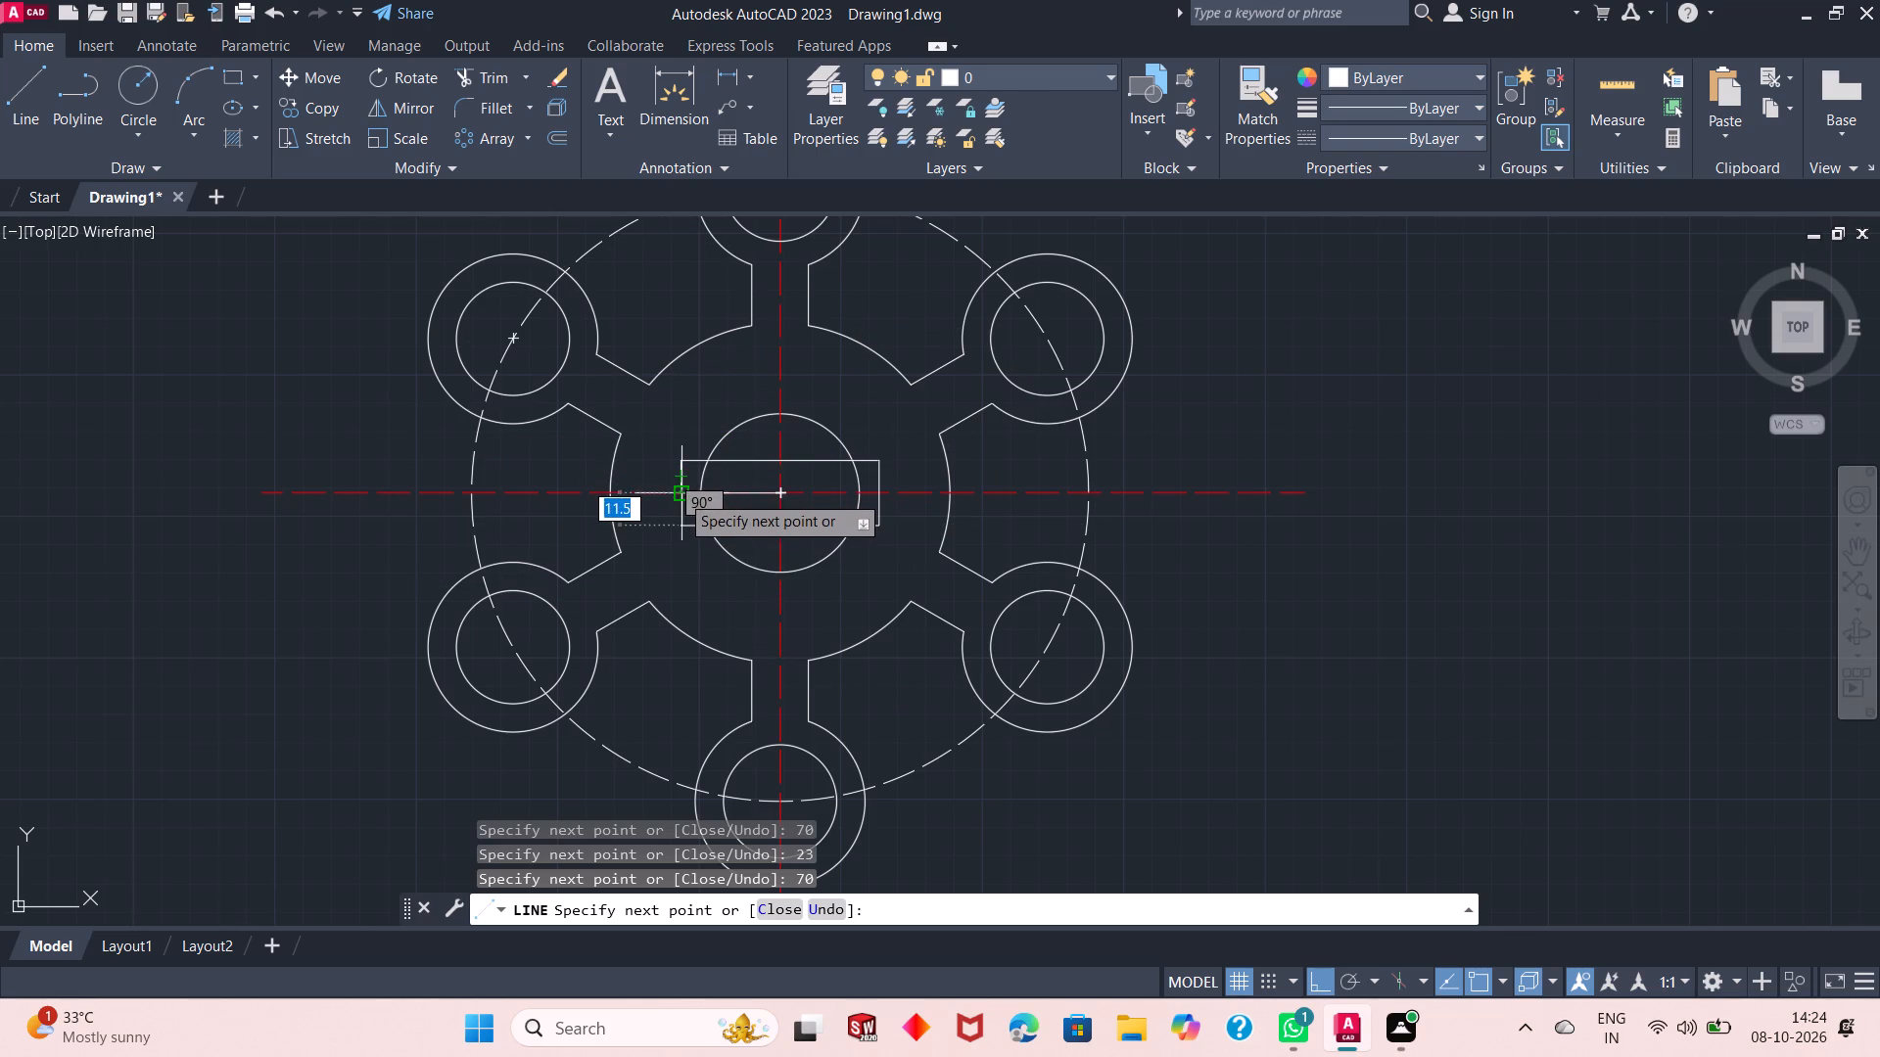
pyautogui.click(680, 493)
pyautogui.press('Escape')
# Erase the horizontal construction line from the hub centre to the rectangle's left side.
pyautogui.scroll(1, 864, 498)
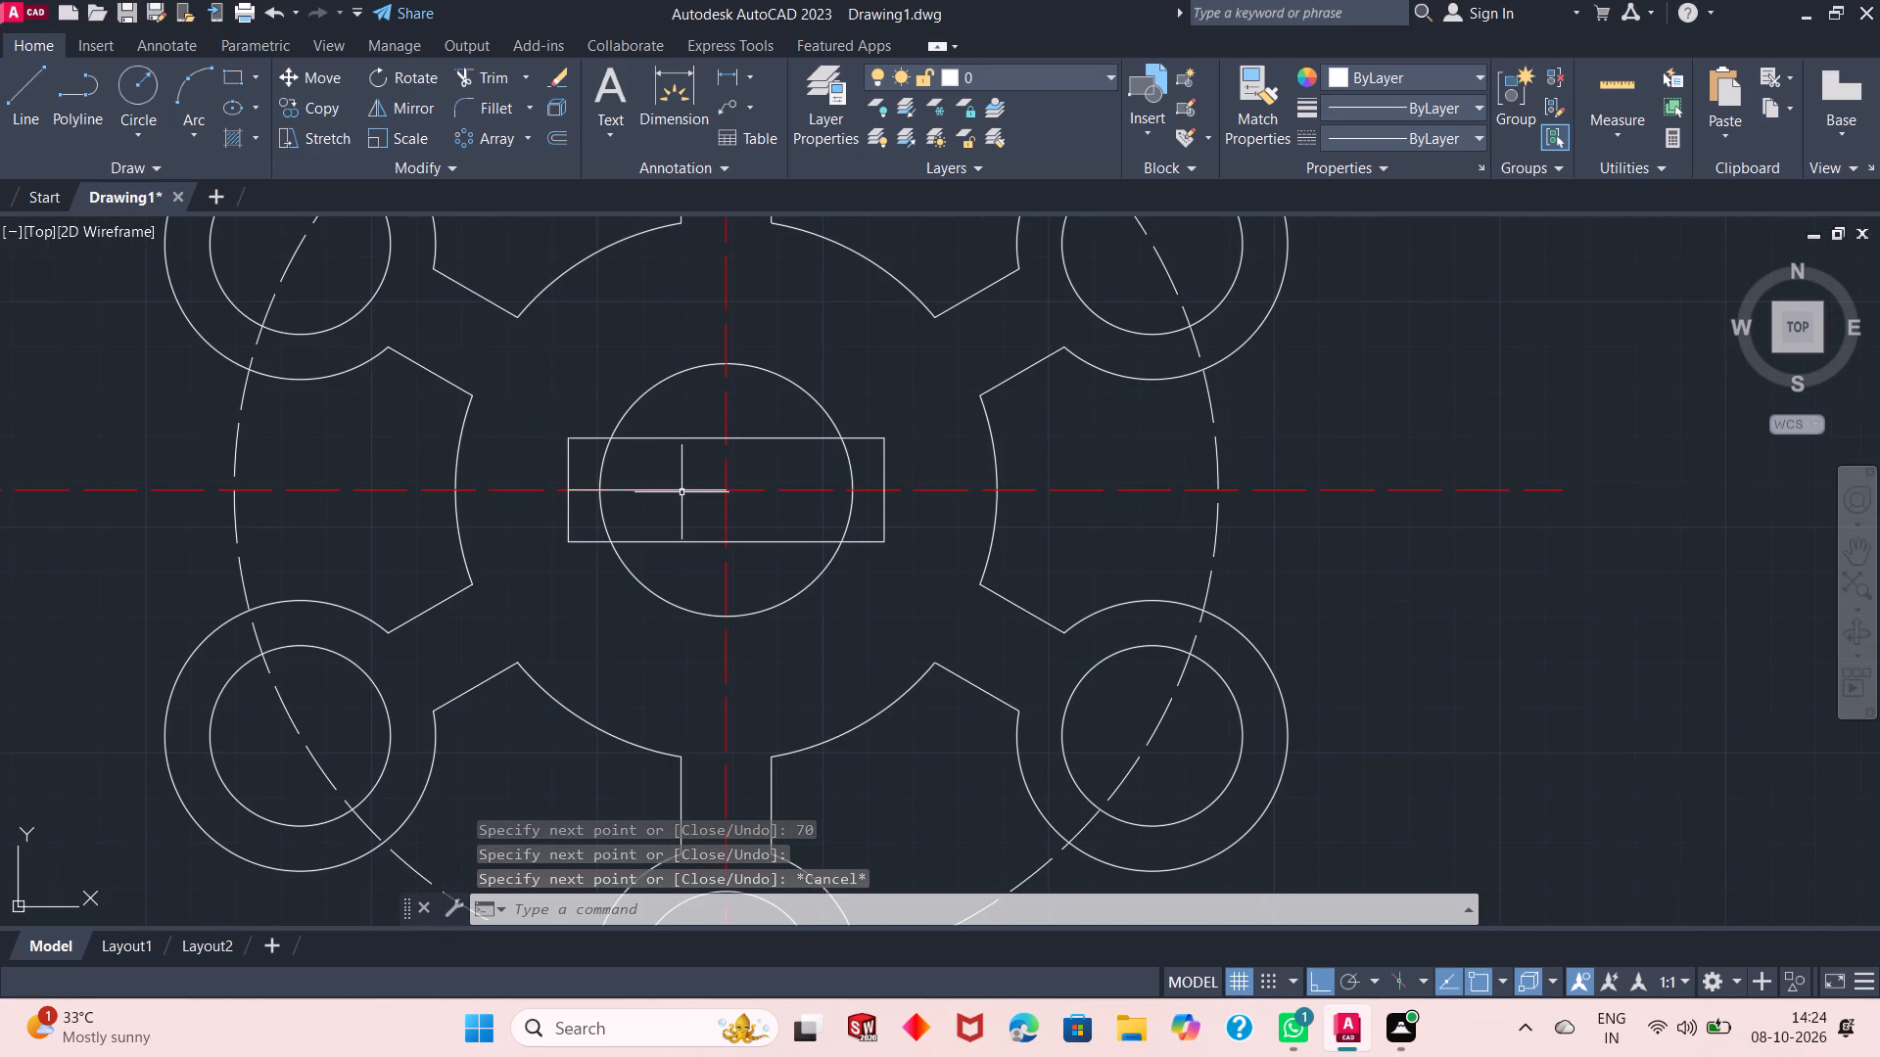
pyautogui.click(681, 491)
pyautogui.rightClick(1313, 337)
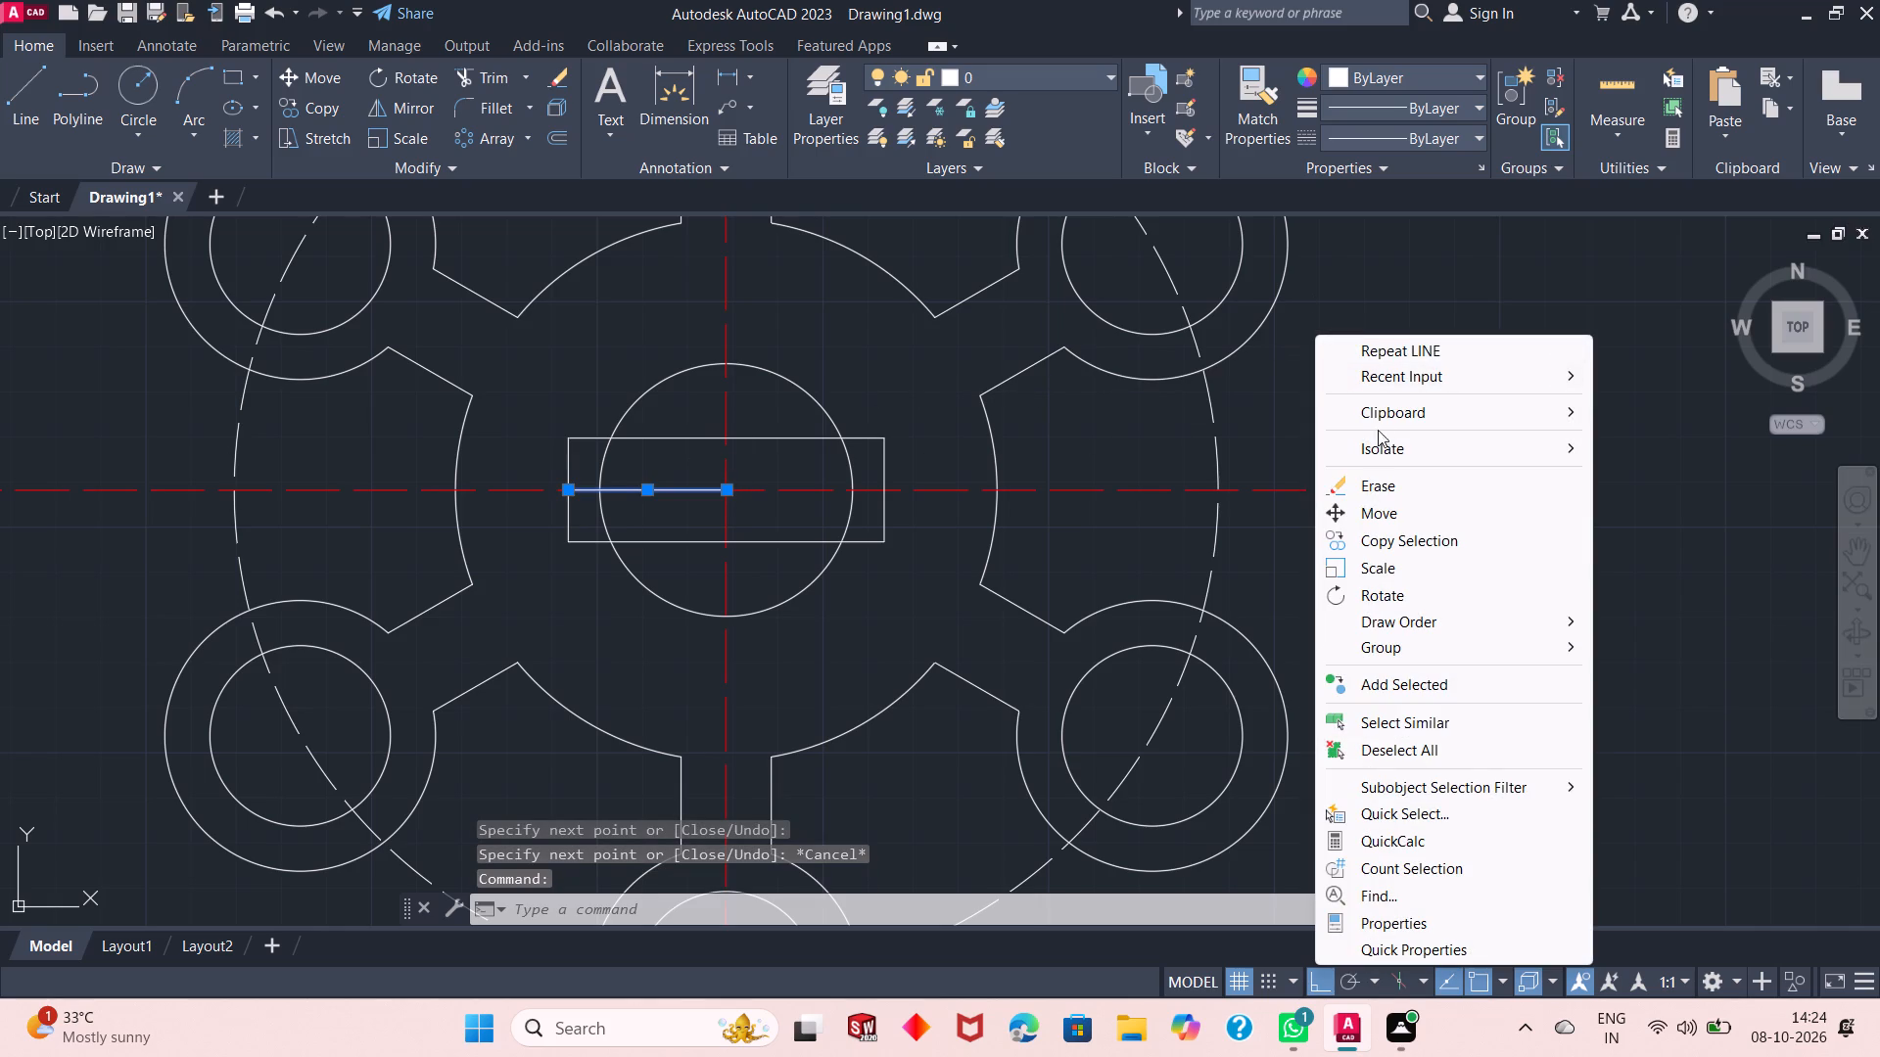
pyautogui.click(1389, 484)
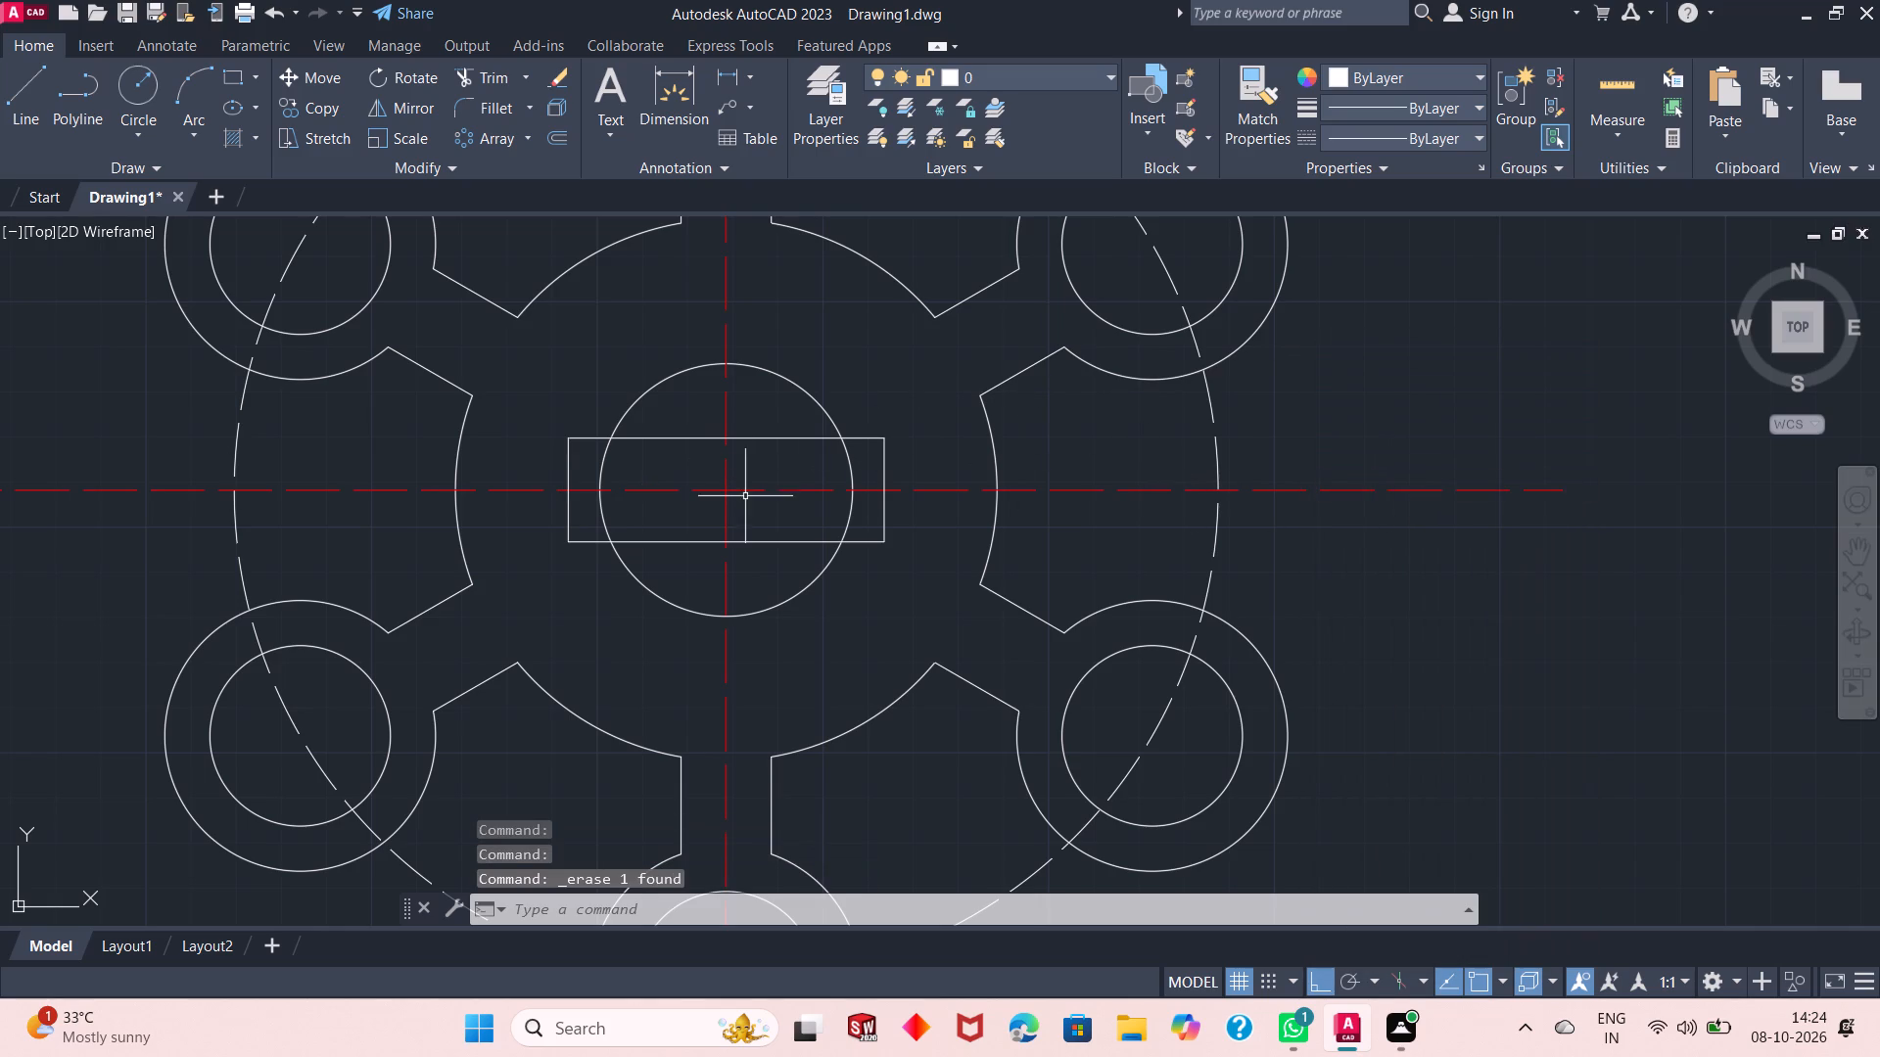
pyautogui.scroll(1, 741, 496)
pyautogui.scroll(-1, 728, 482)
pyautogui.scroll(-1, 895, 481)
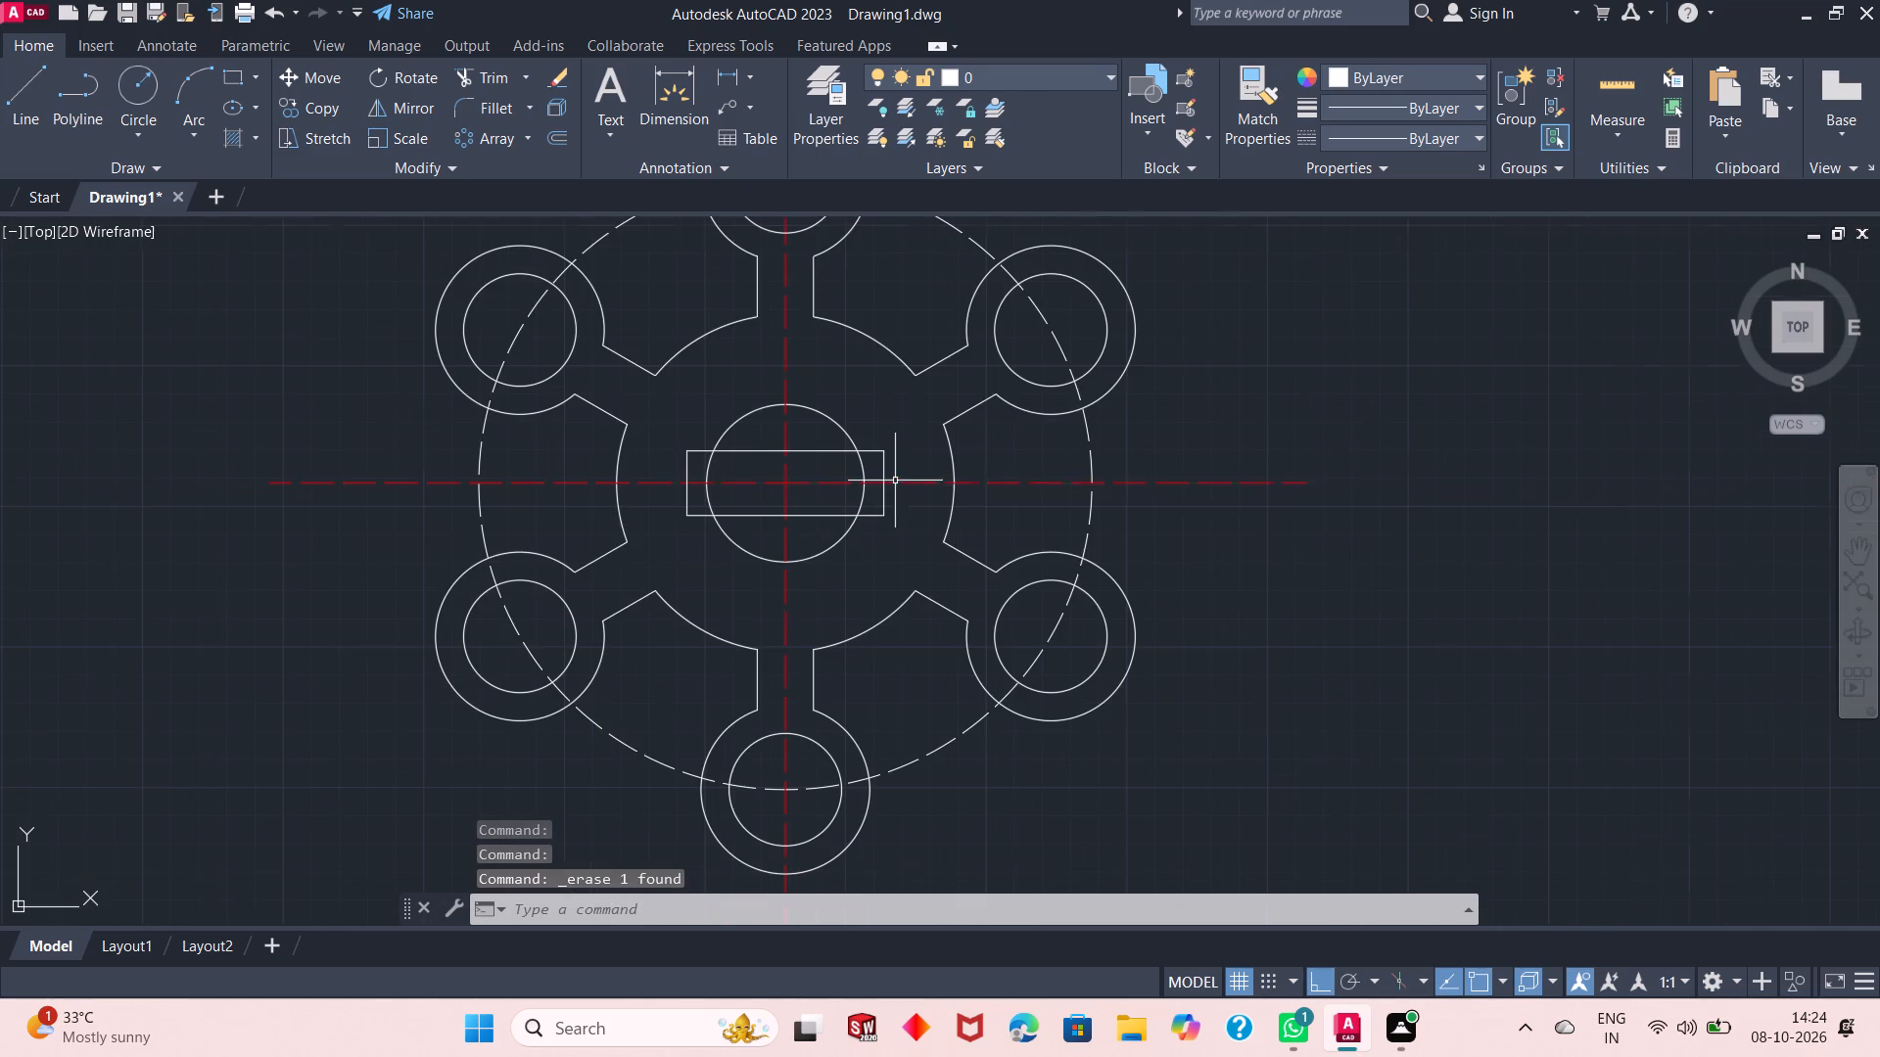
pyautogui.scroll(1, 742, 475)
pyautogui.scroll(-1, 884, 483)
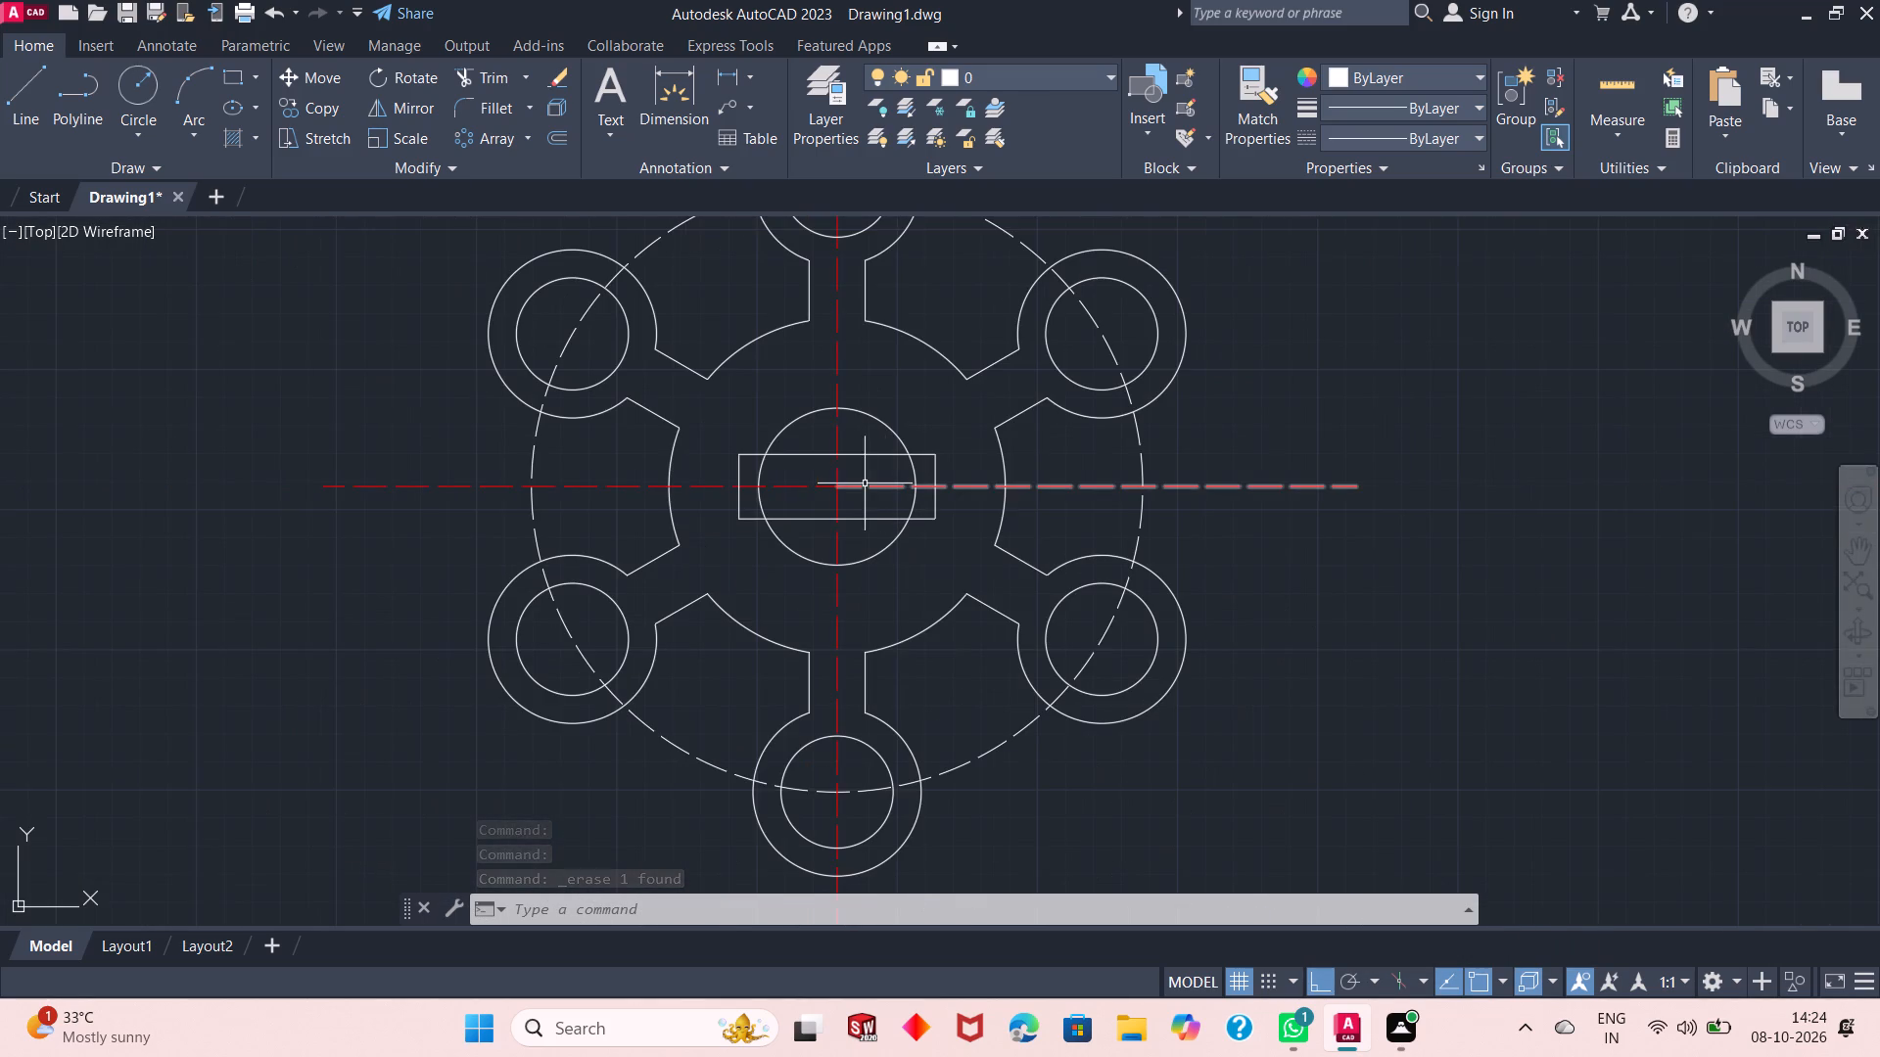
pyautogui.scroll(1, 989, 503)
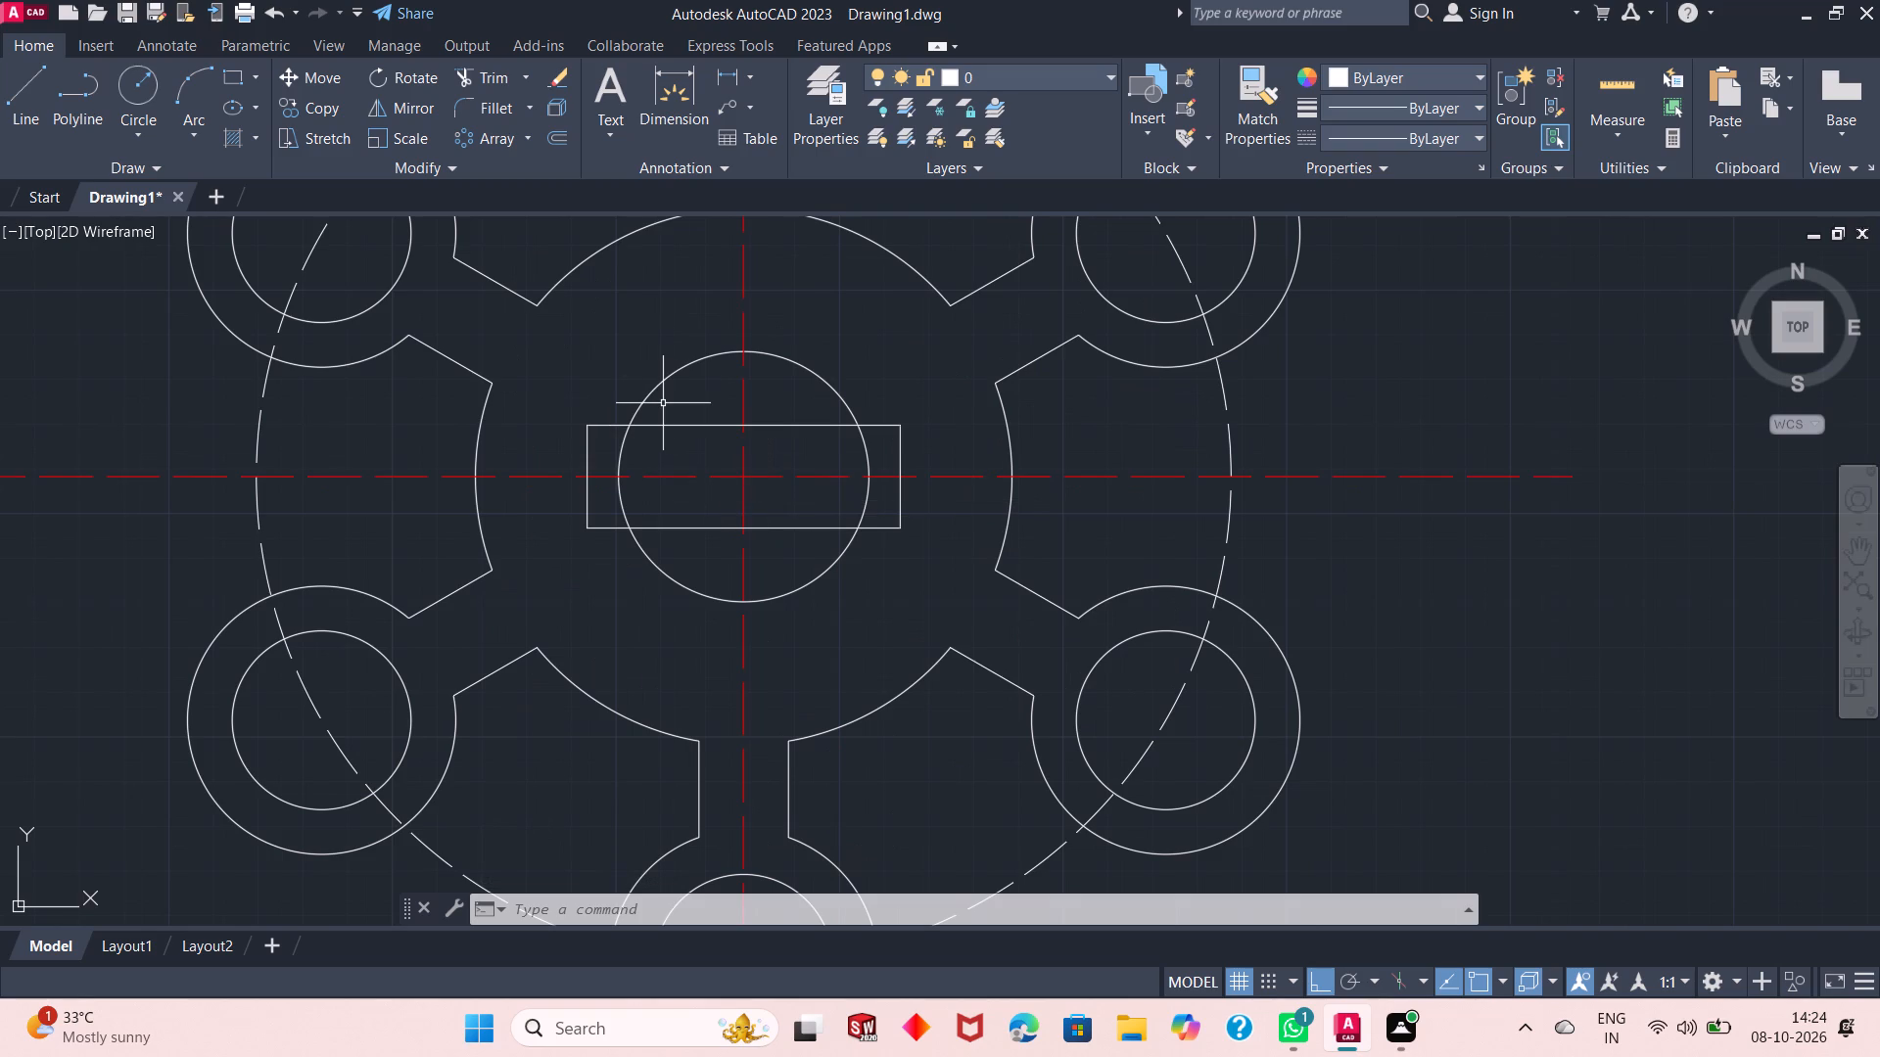
# Trim the central bore circle's arcs that lie inside the rectangle on the left and right sides.
pyautogui.click(483, 76)
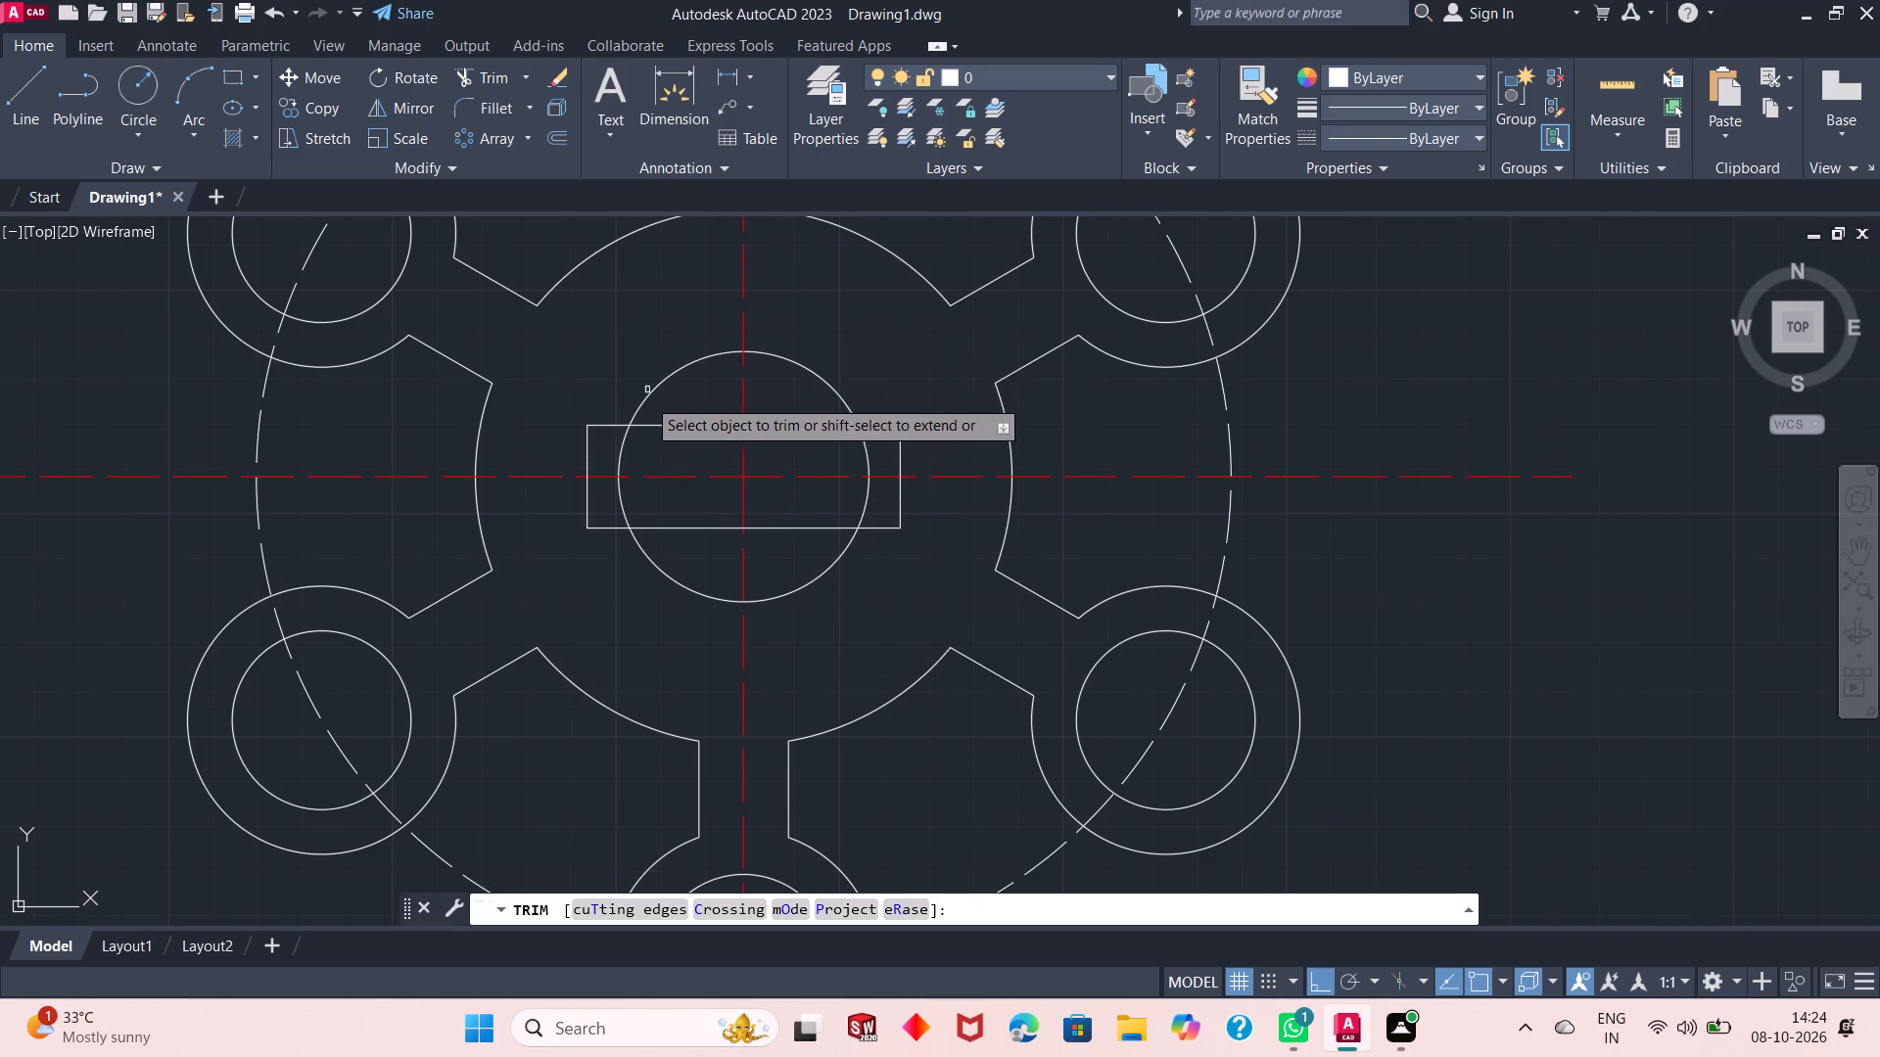
pyautogui.click(627, 440)
pyautogui.click(621, 495)
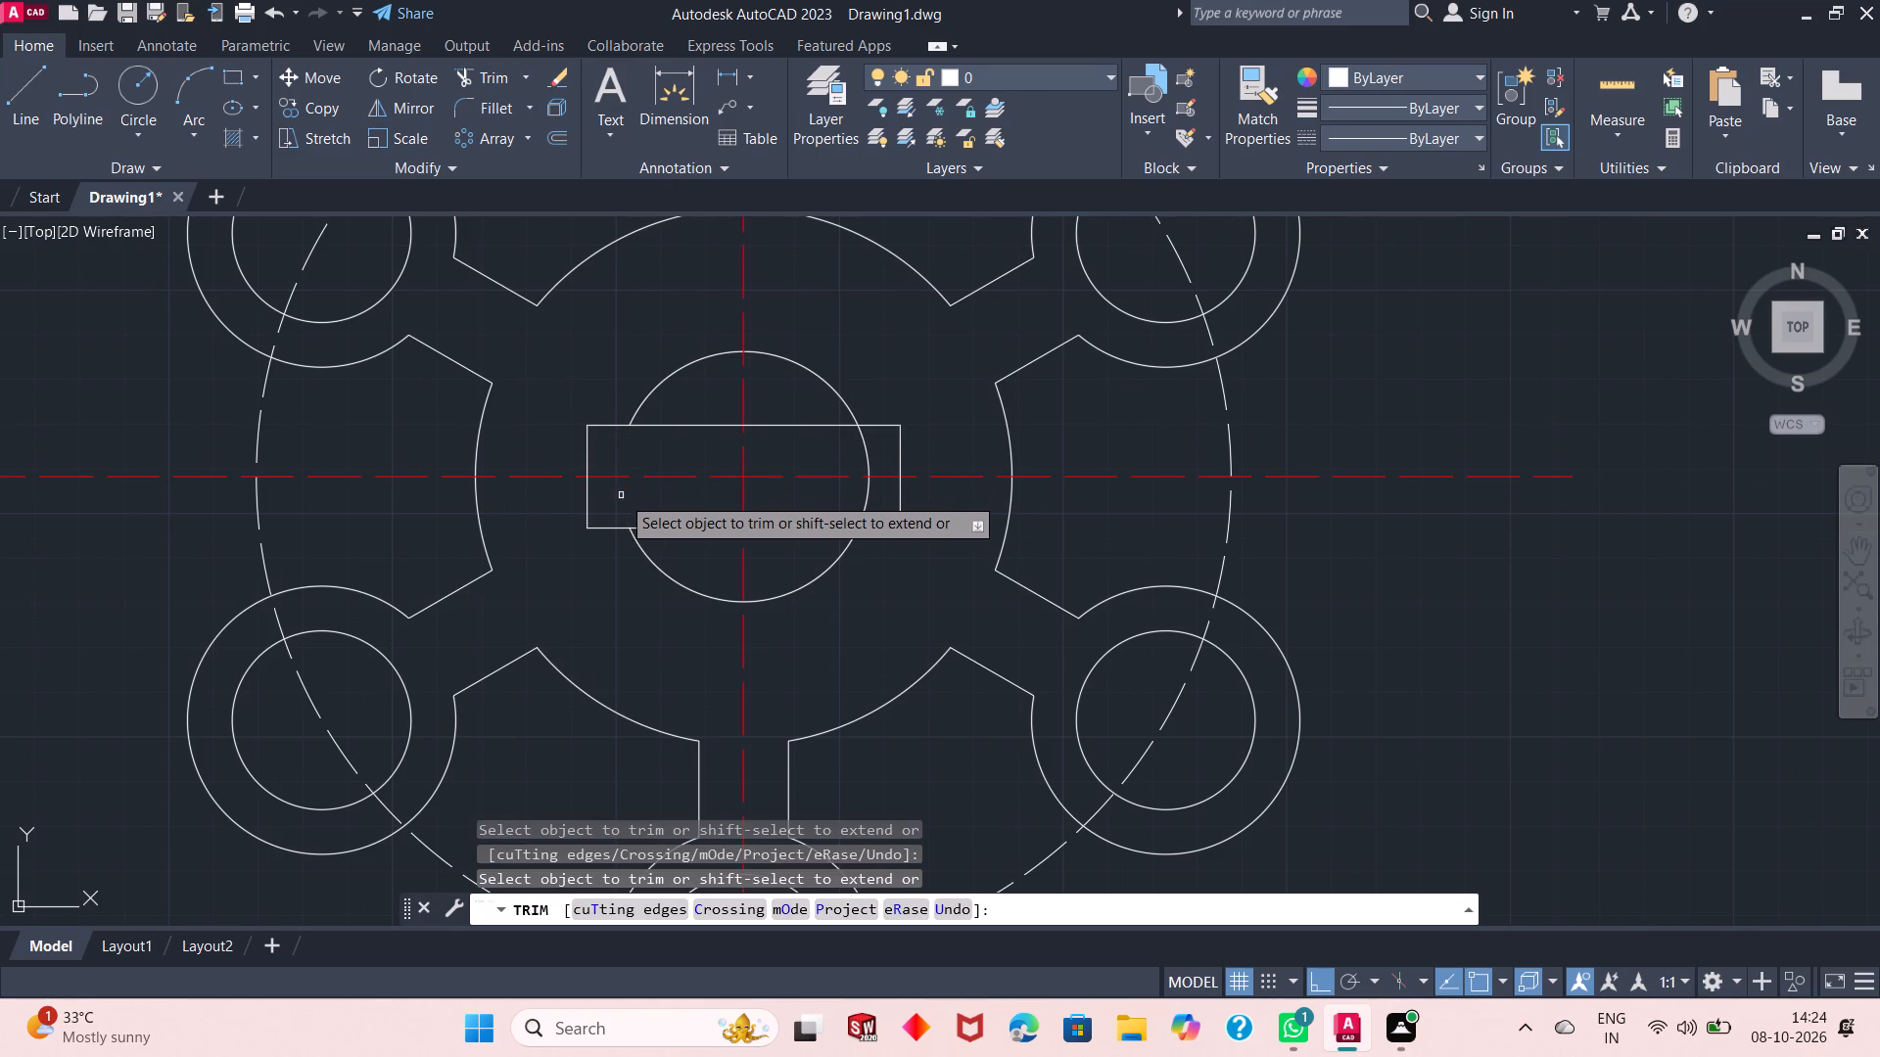
pyautogui.click(866, 452)
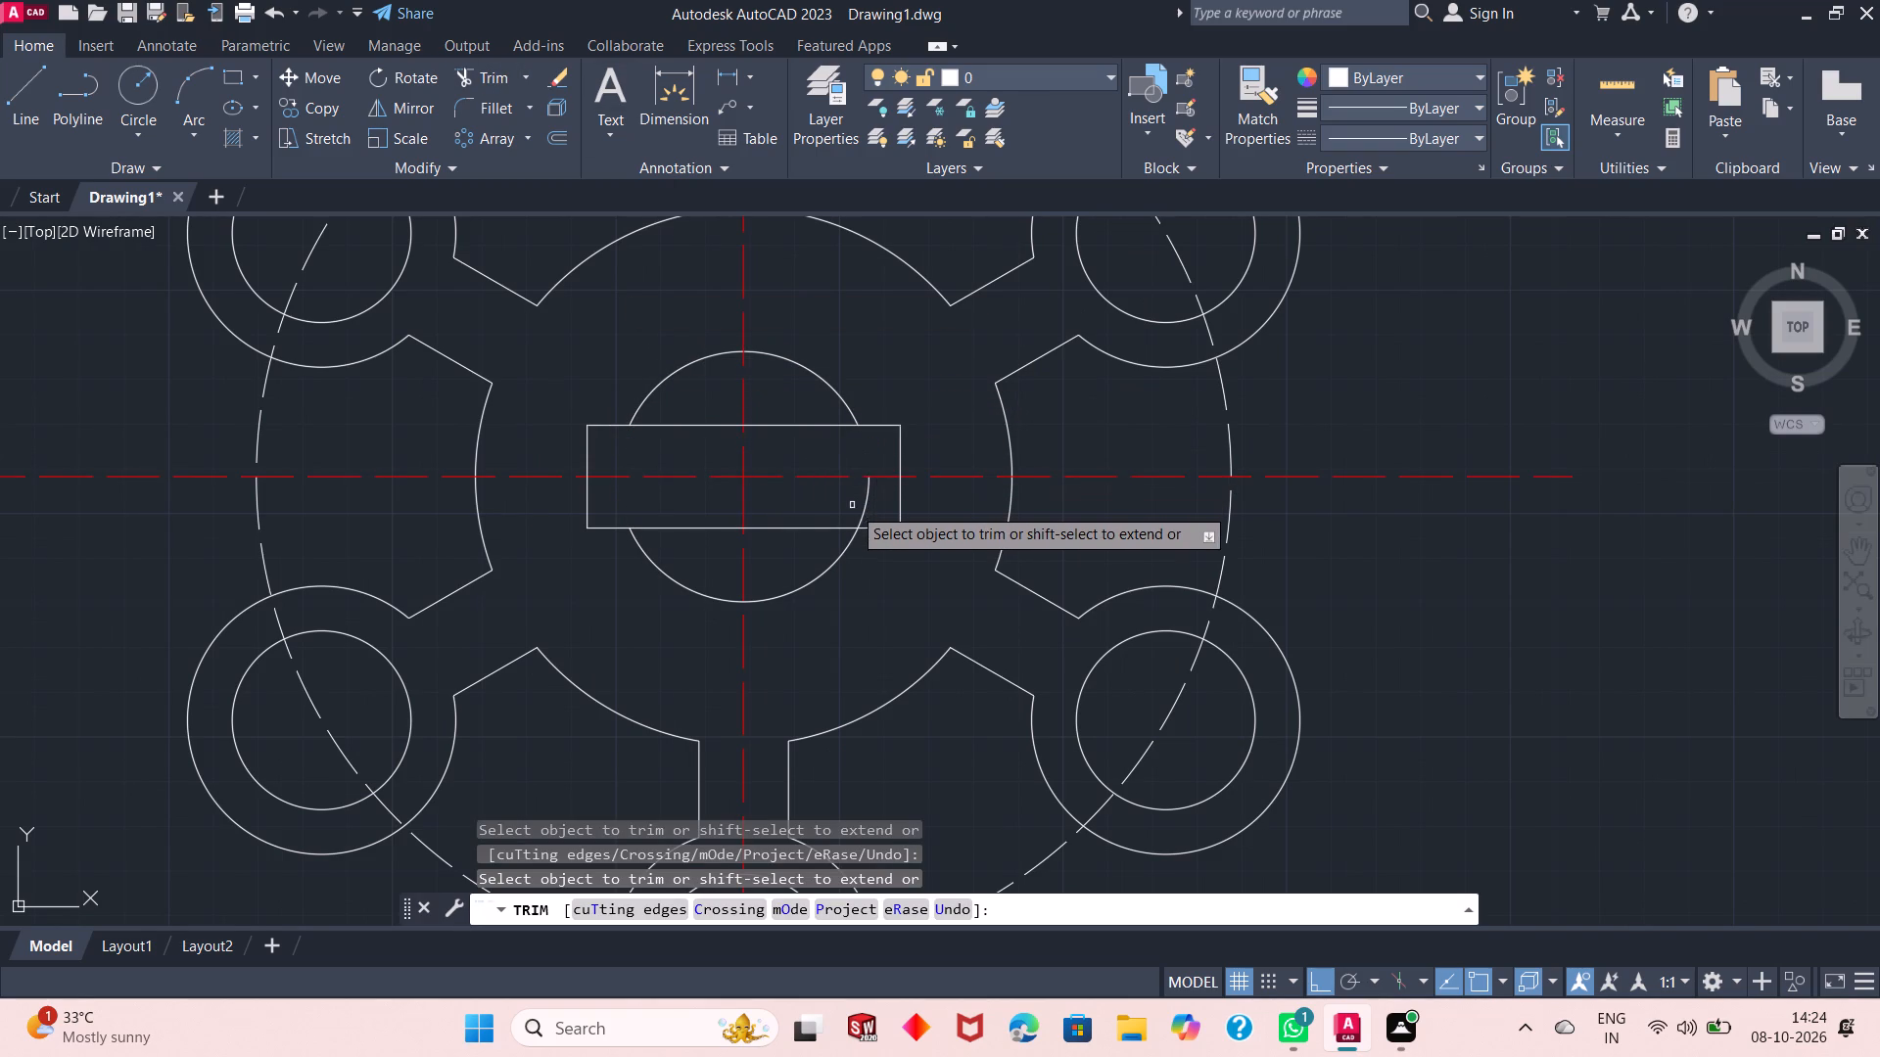
pyautogui.click(863, 512)
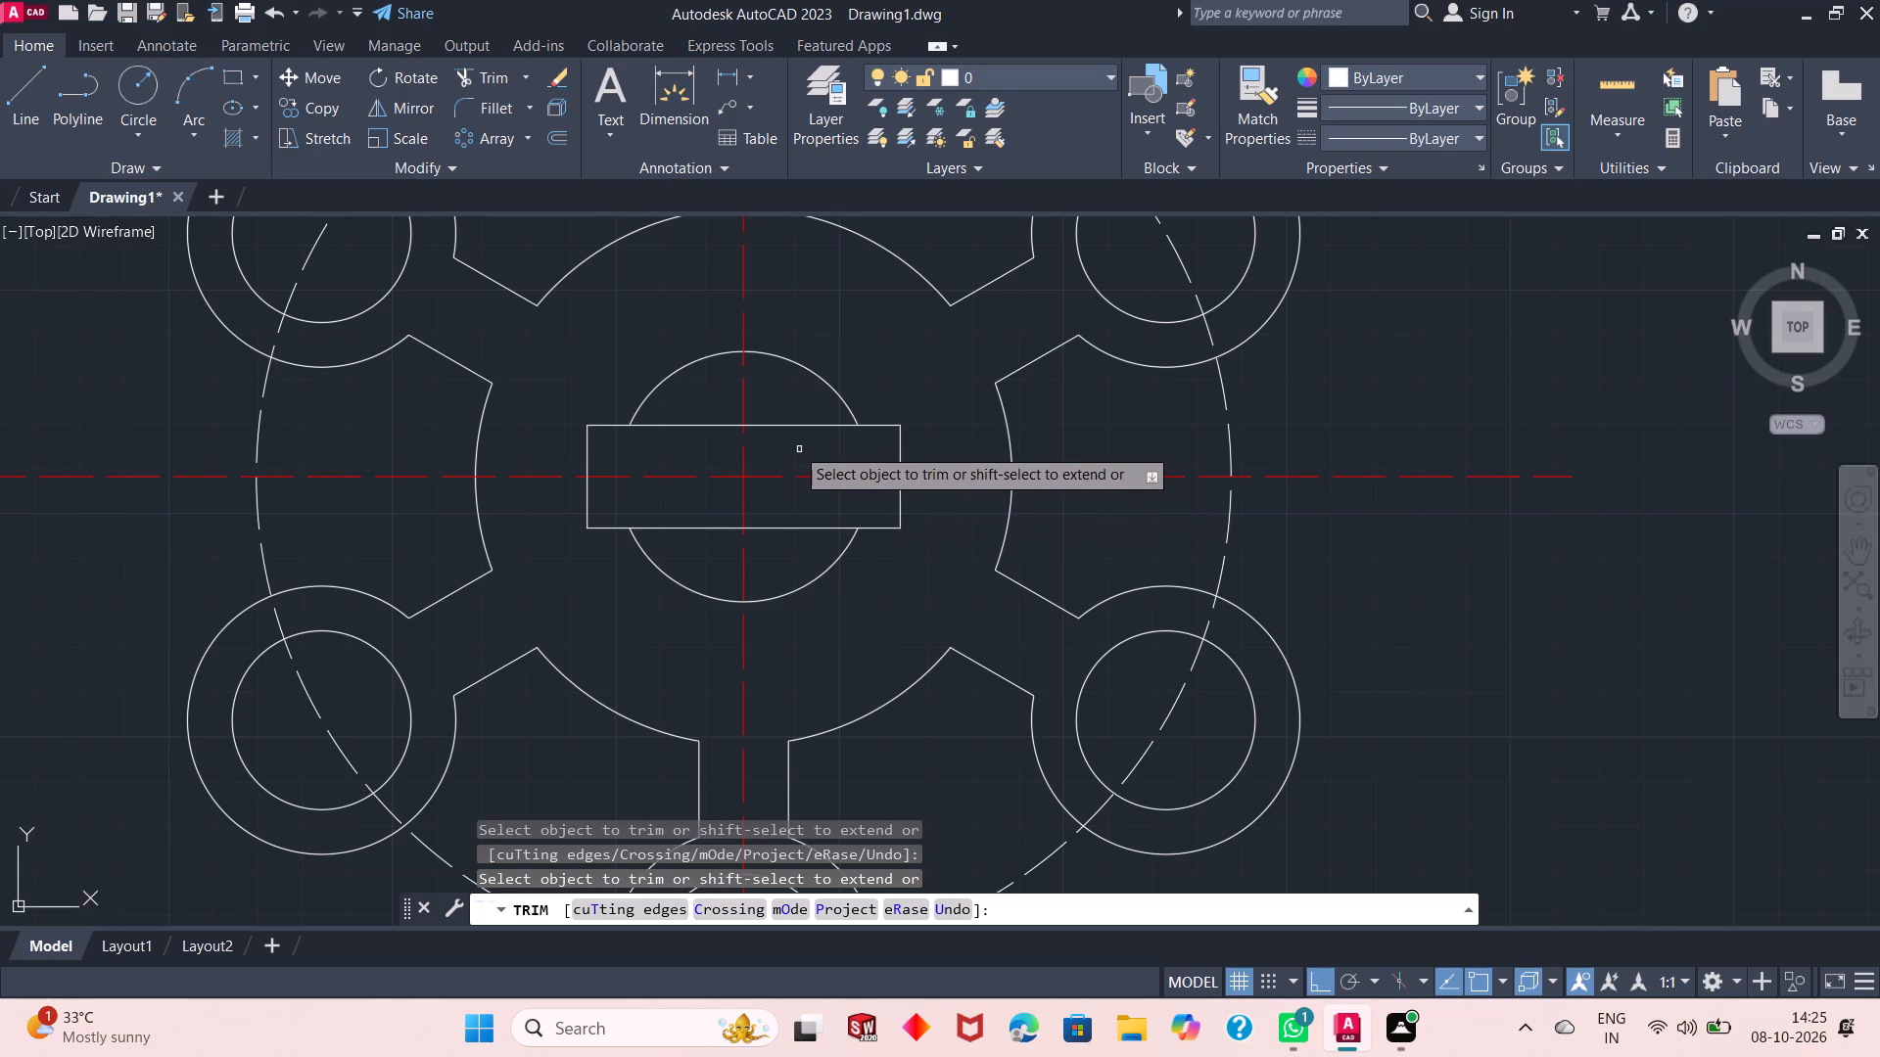
# Trim the rectangle's upper and lower edges inside the bore circle, leaving only the slot ends on both sides.
pyautogui.click(683, 414)
pyautogui.click(685, 437)
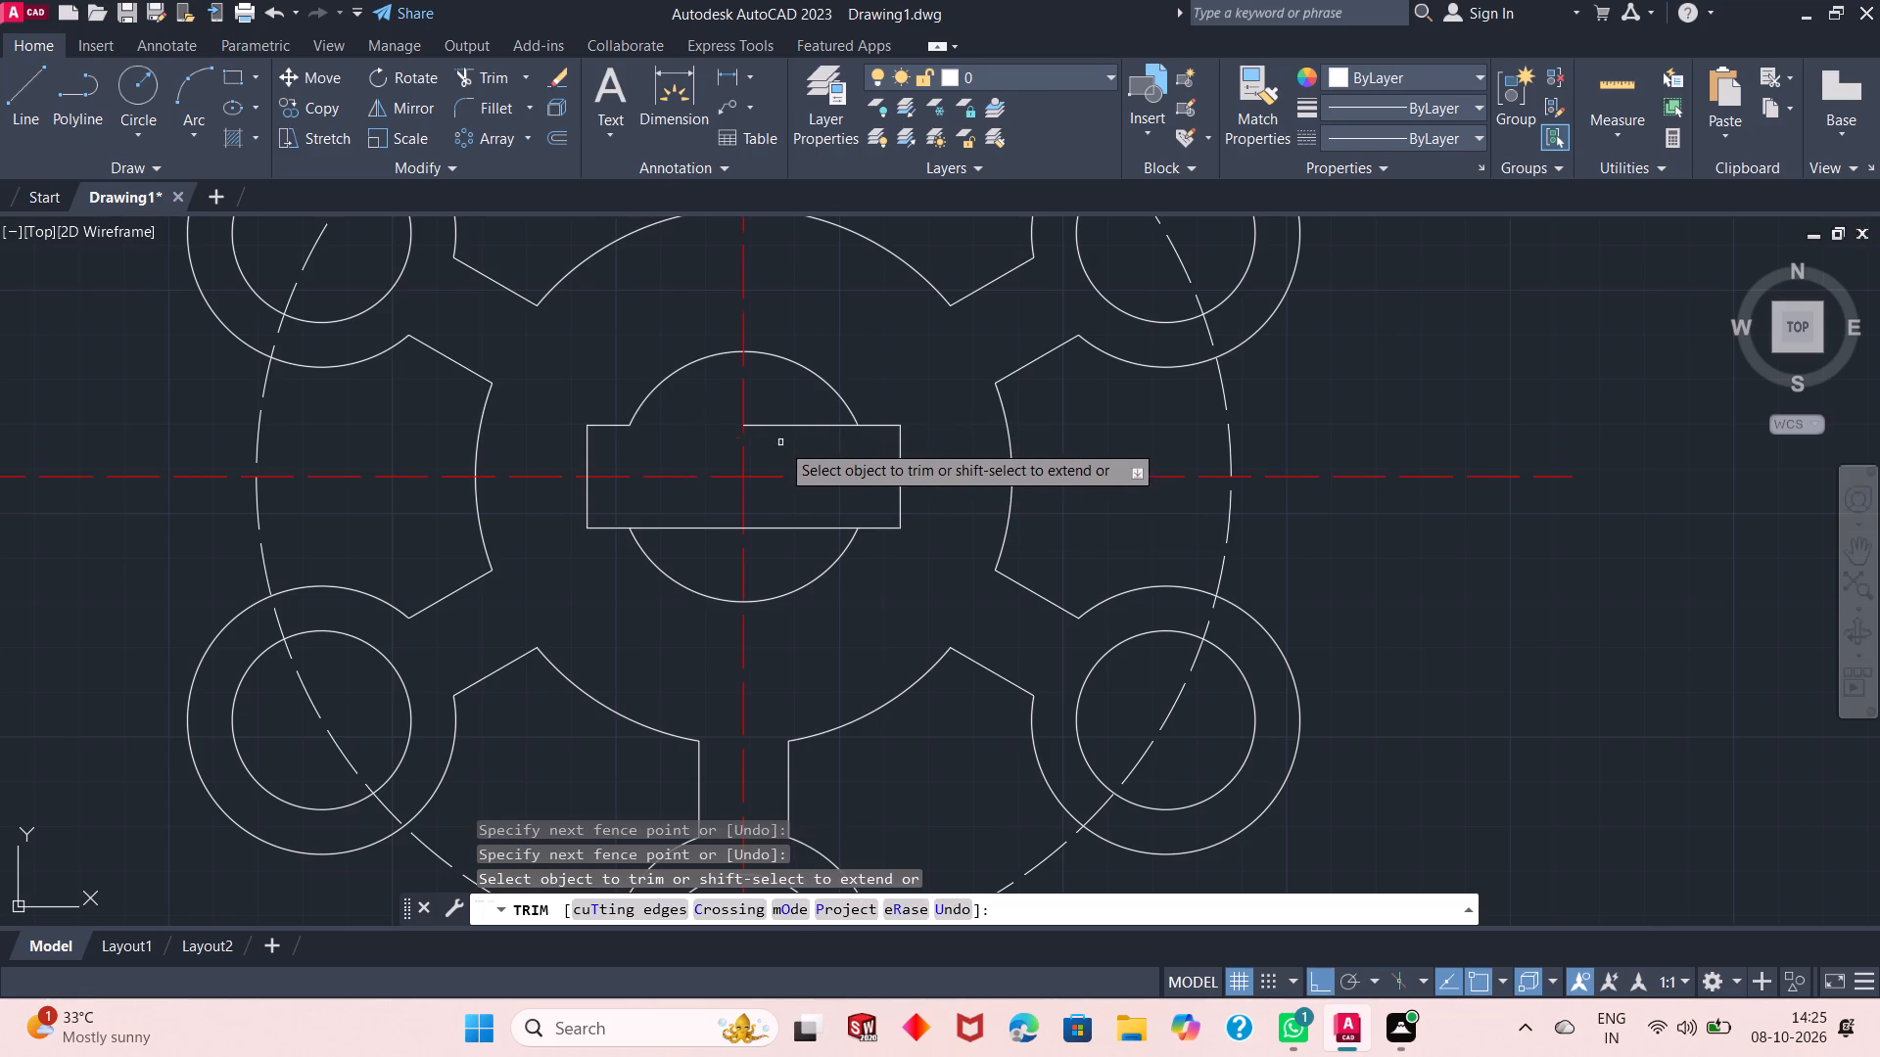
pyautogui.click(780, 442)
pyautogui.click(783, 414)
pyautogui.click(787, 509)
pyautogui.click(787, 549)
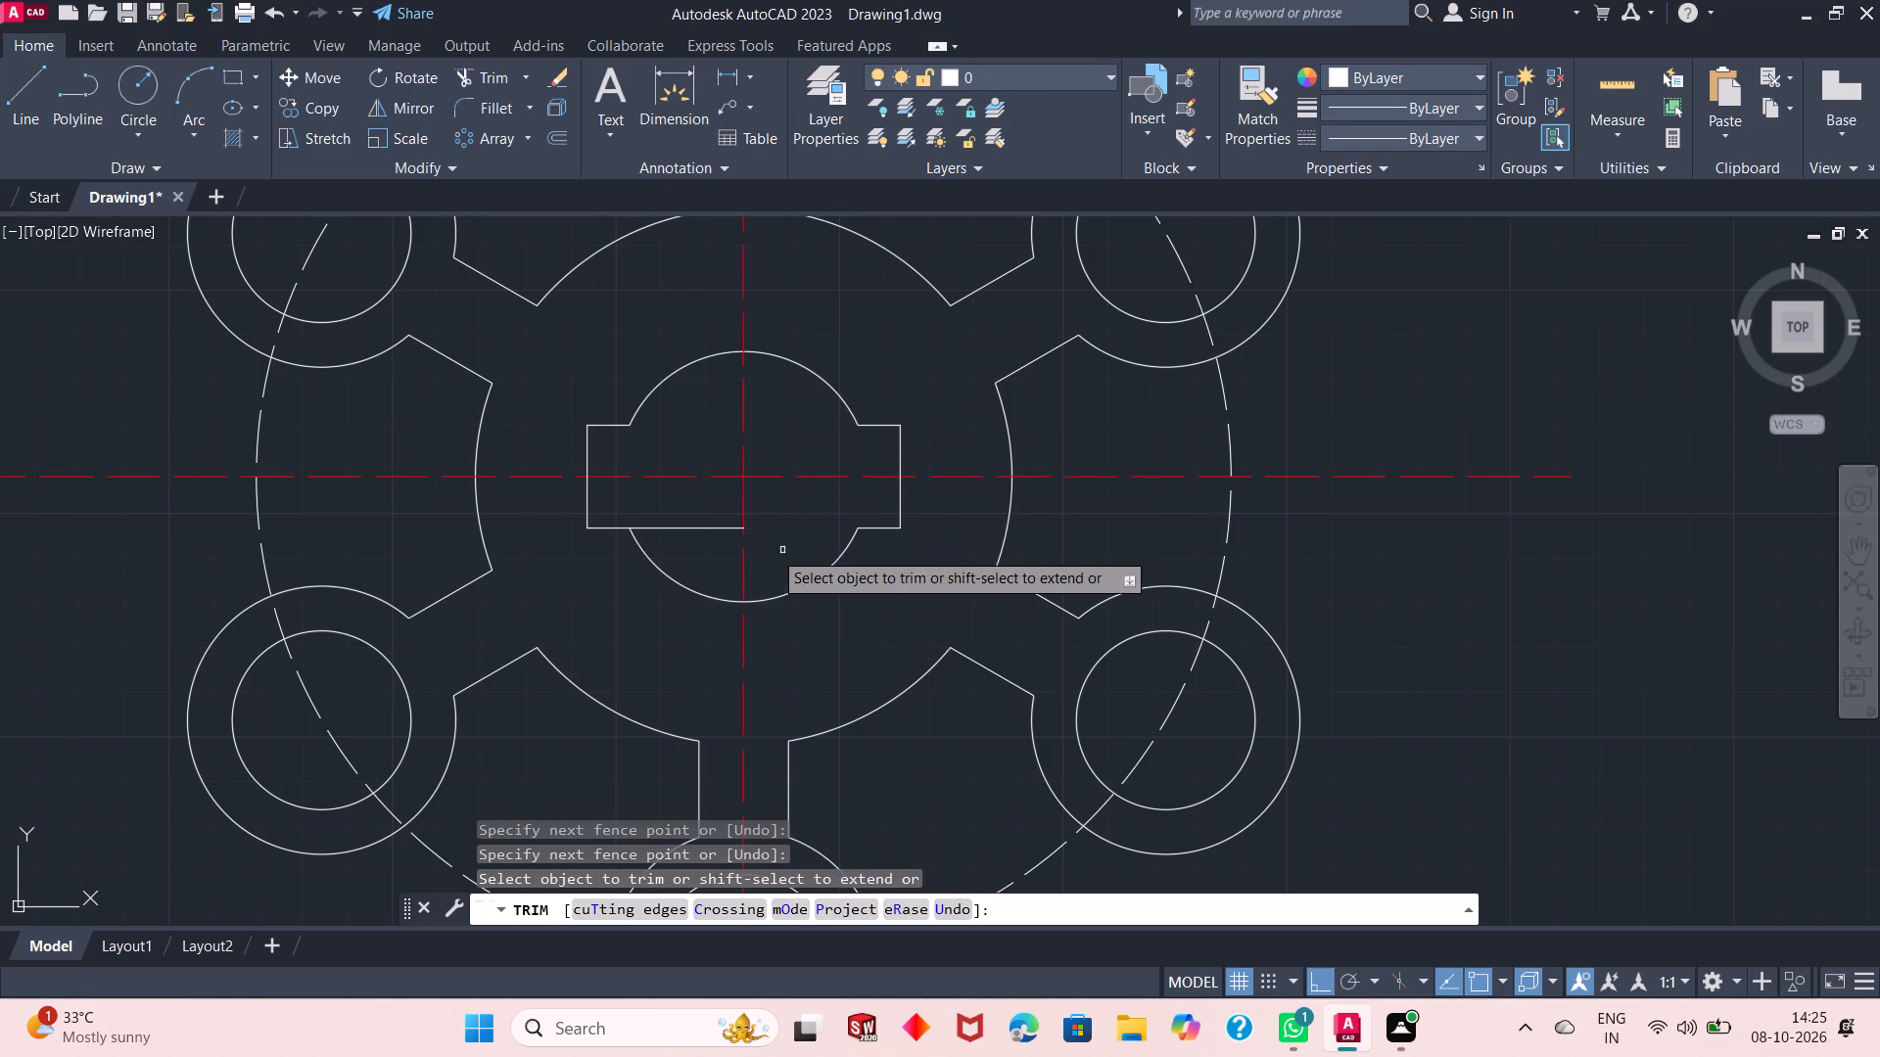
pyautogui.click(717, 558)
pyautogui.click(694, 516)
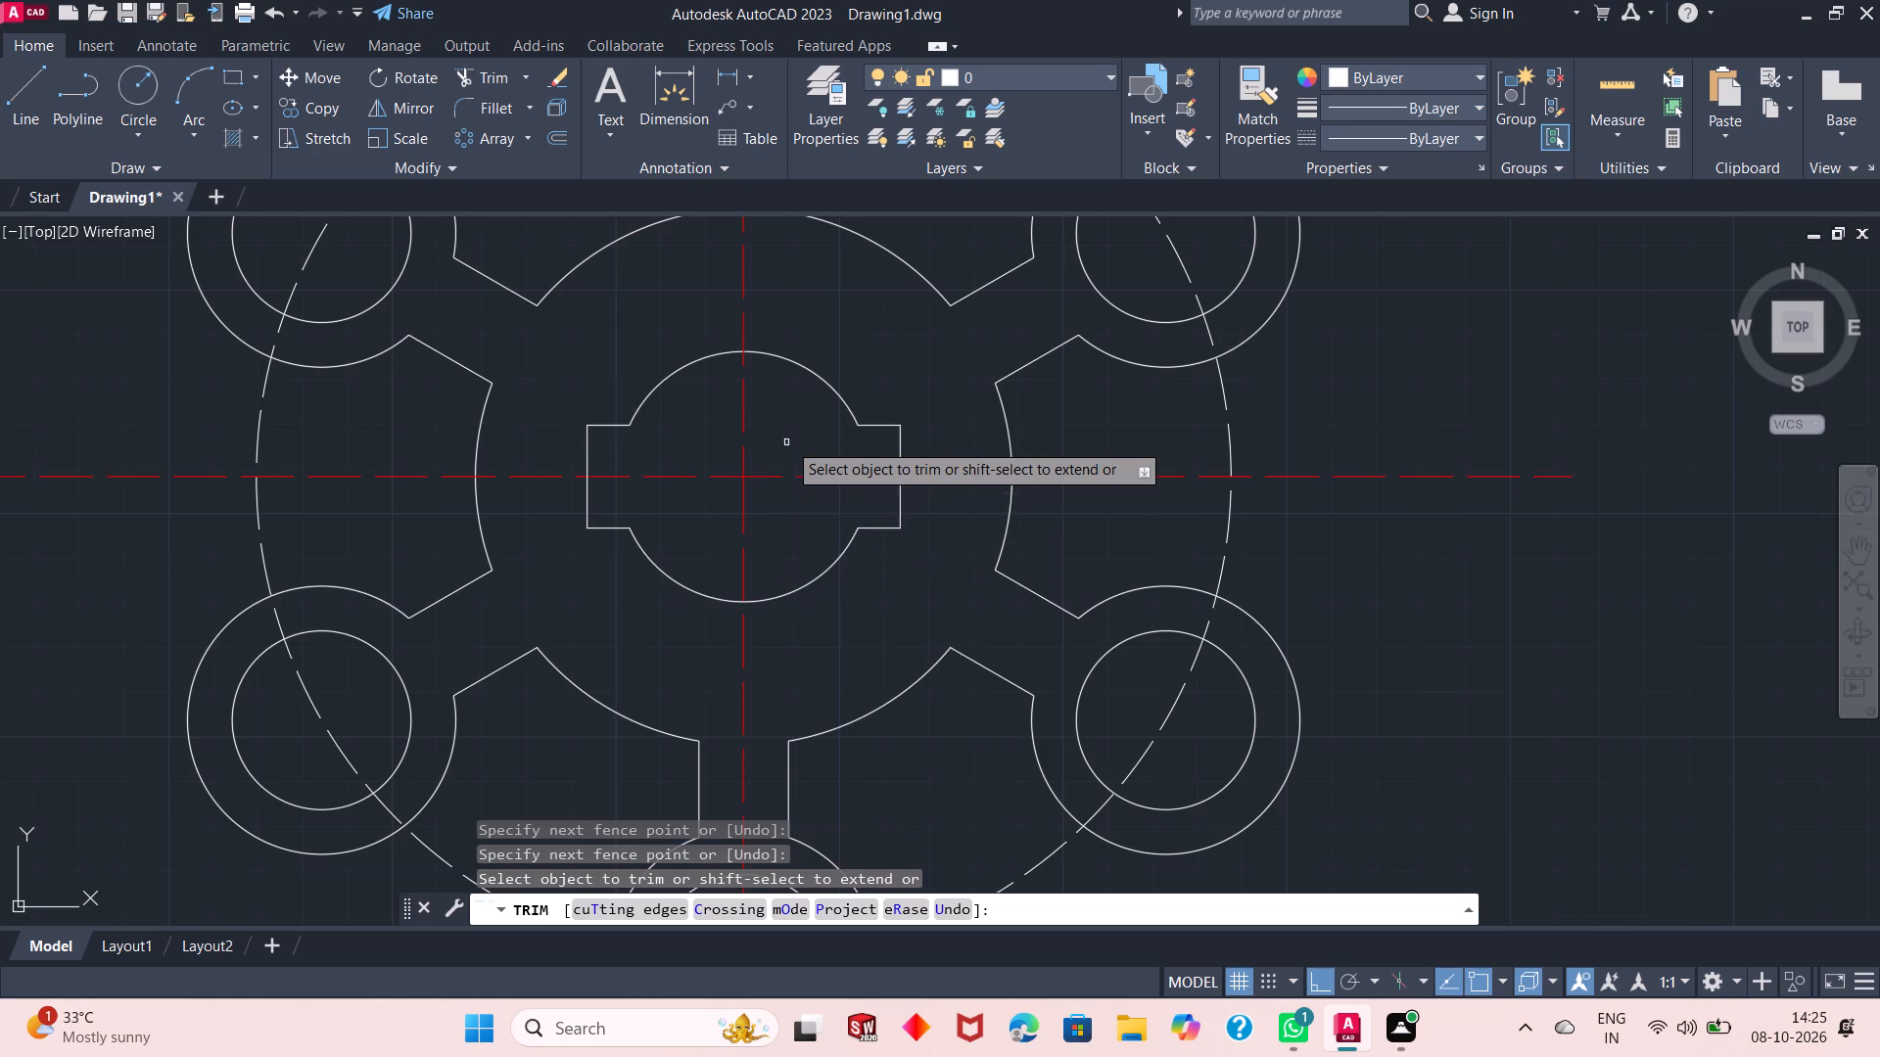
pyautogui.scroll(-1, 787, 441)
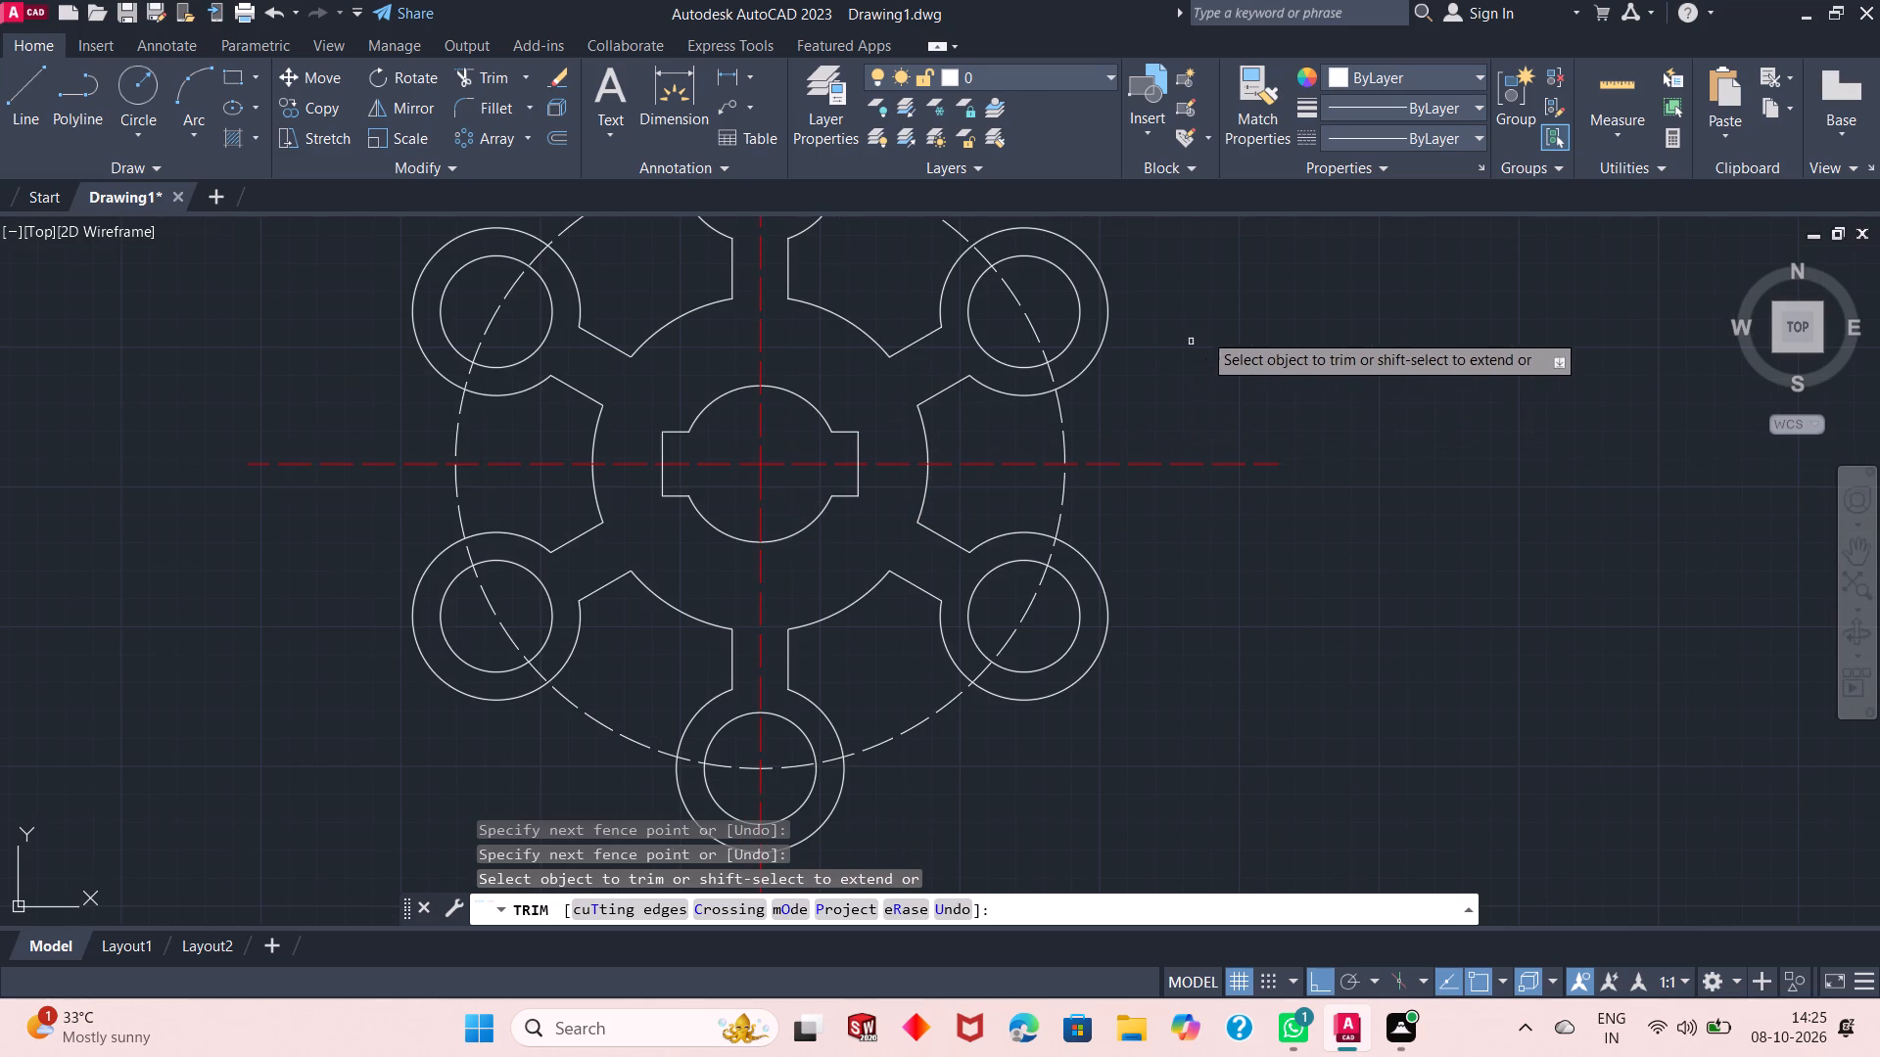
pyautogui.rightClick(1214, 282)
pyautogui.click(1255, 298)
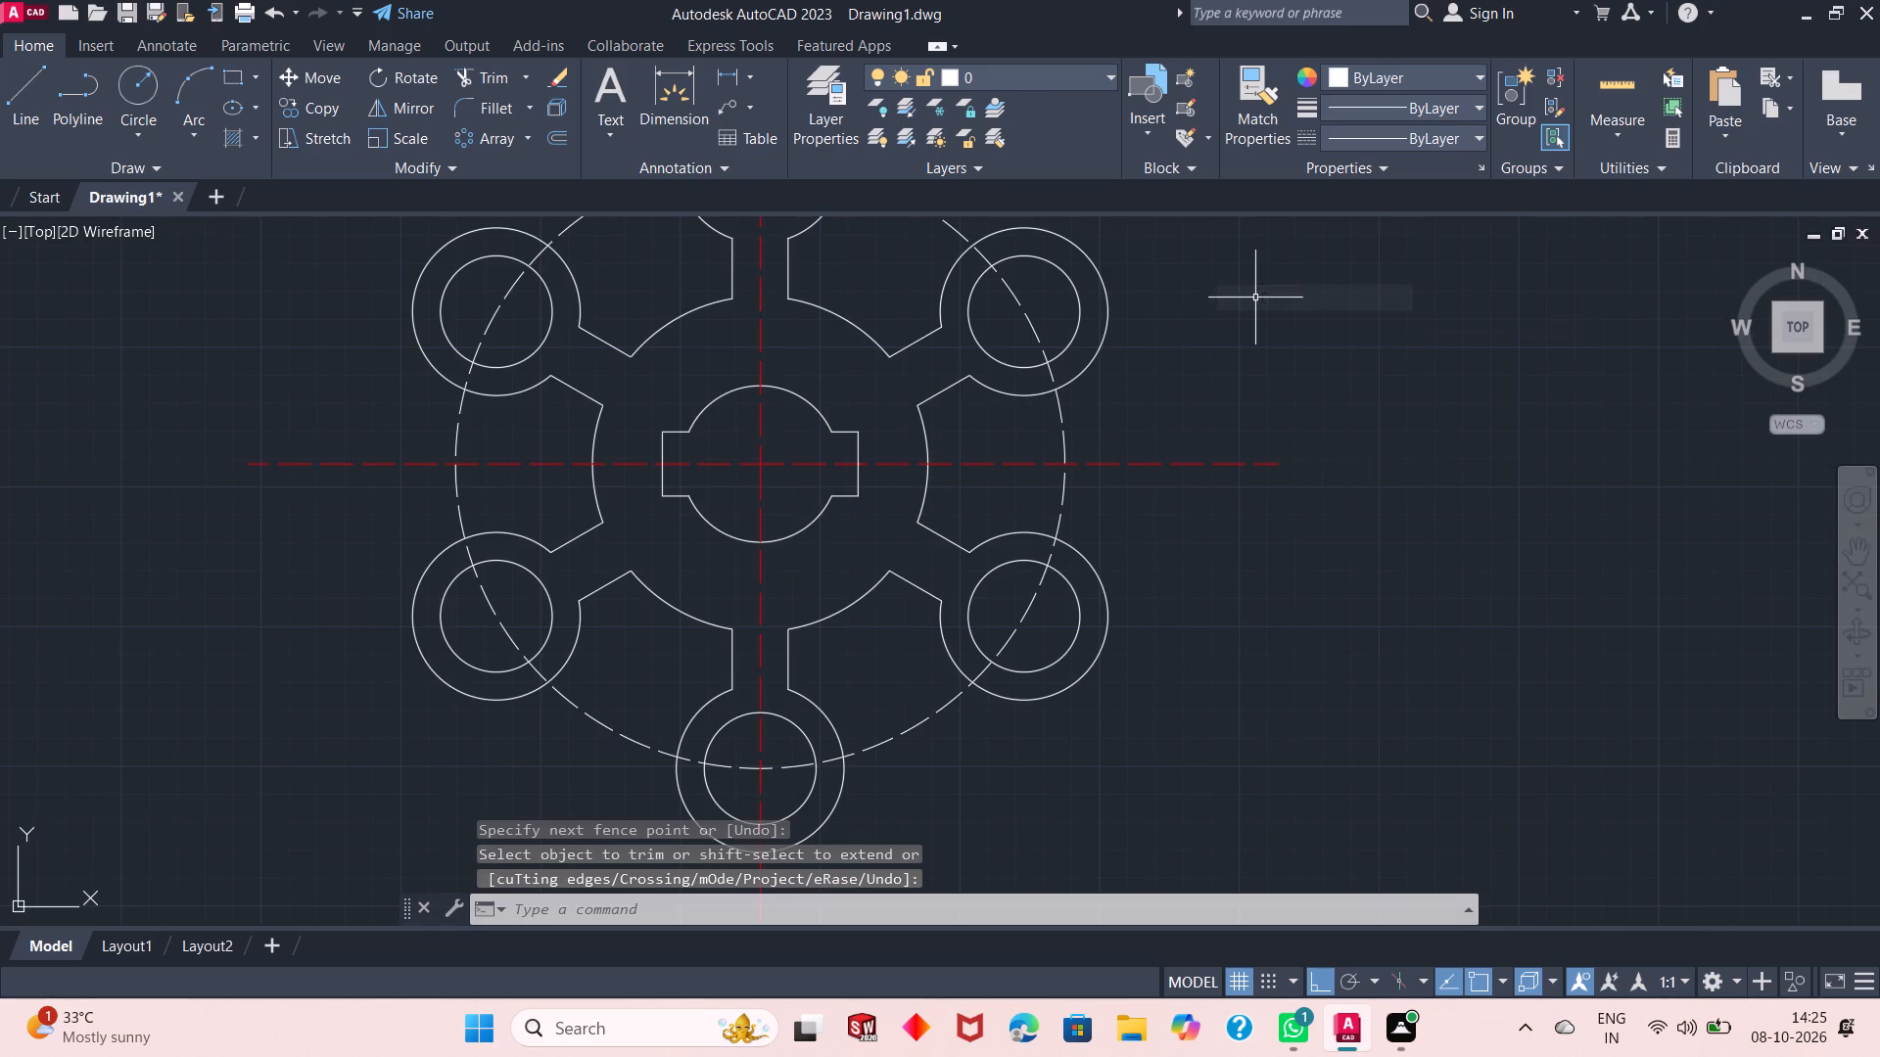
# Examine the trimmed bore and slot profile up close and the hub outline as a whole.
pyautogui.scroll(-1, 885, 398)
pyautogui.scroll(2, 792, 412)
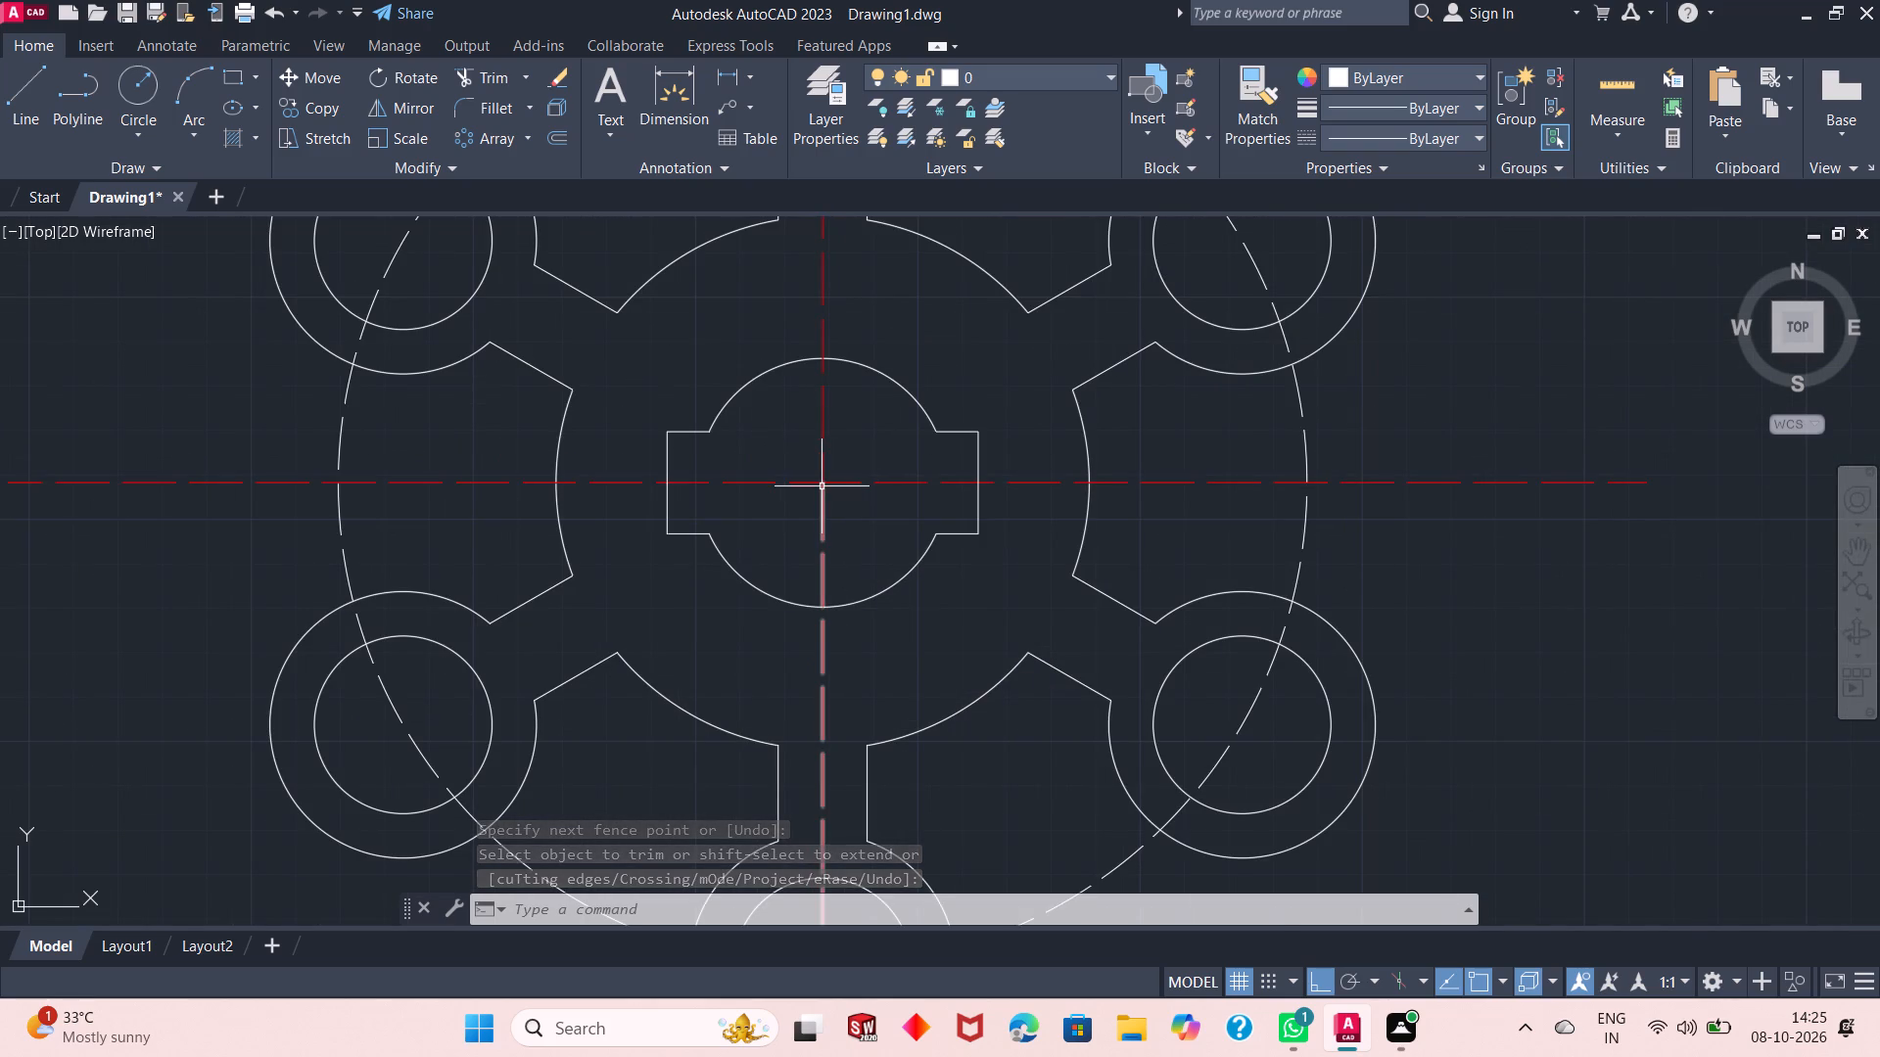
pyautogui.scroll(1, 822, 486)
pyautogui.scroll(-3, 822, 478)
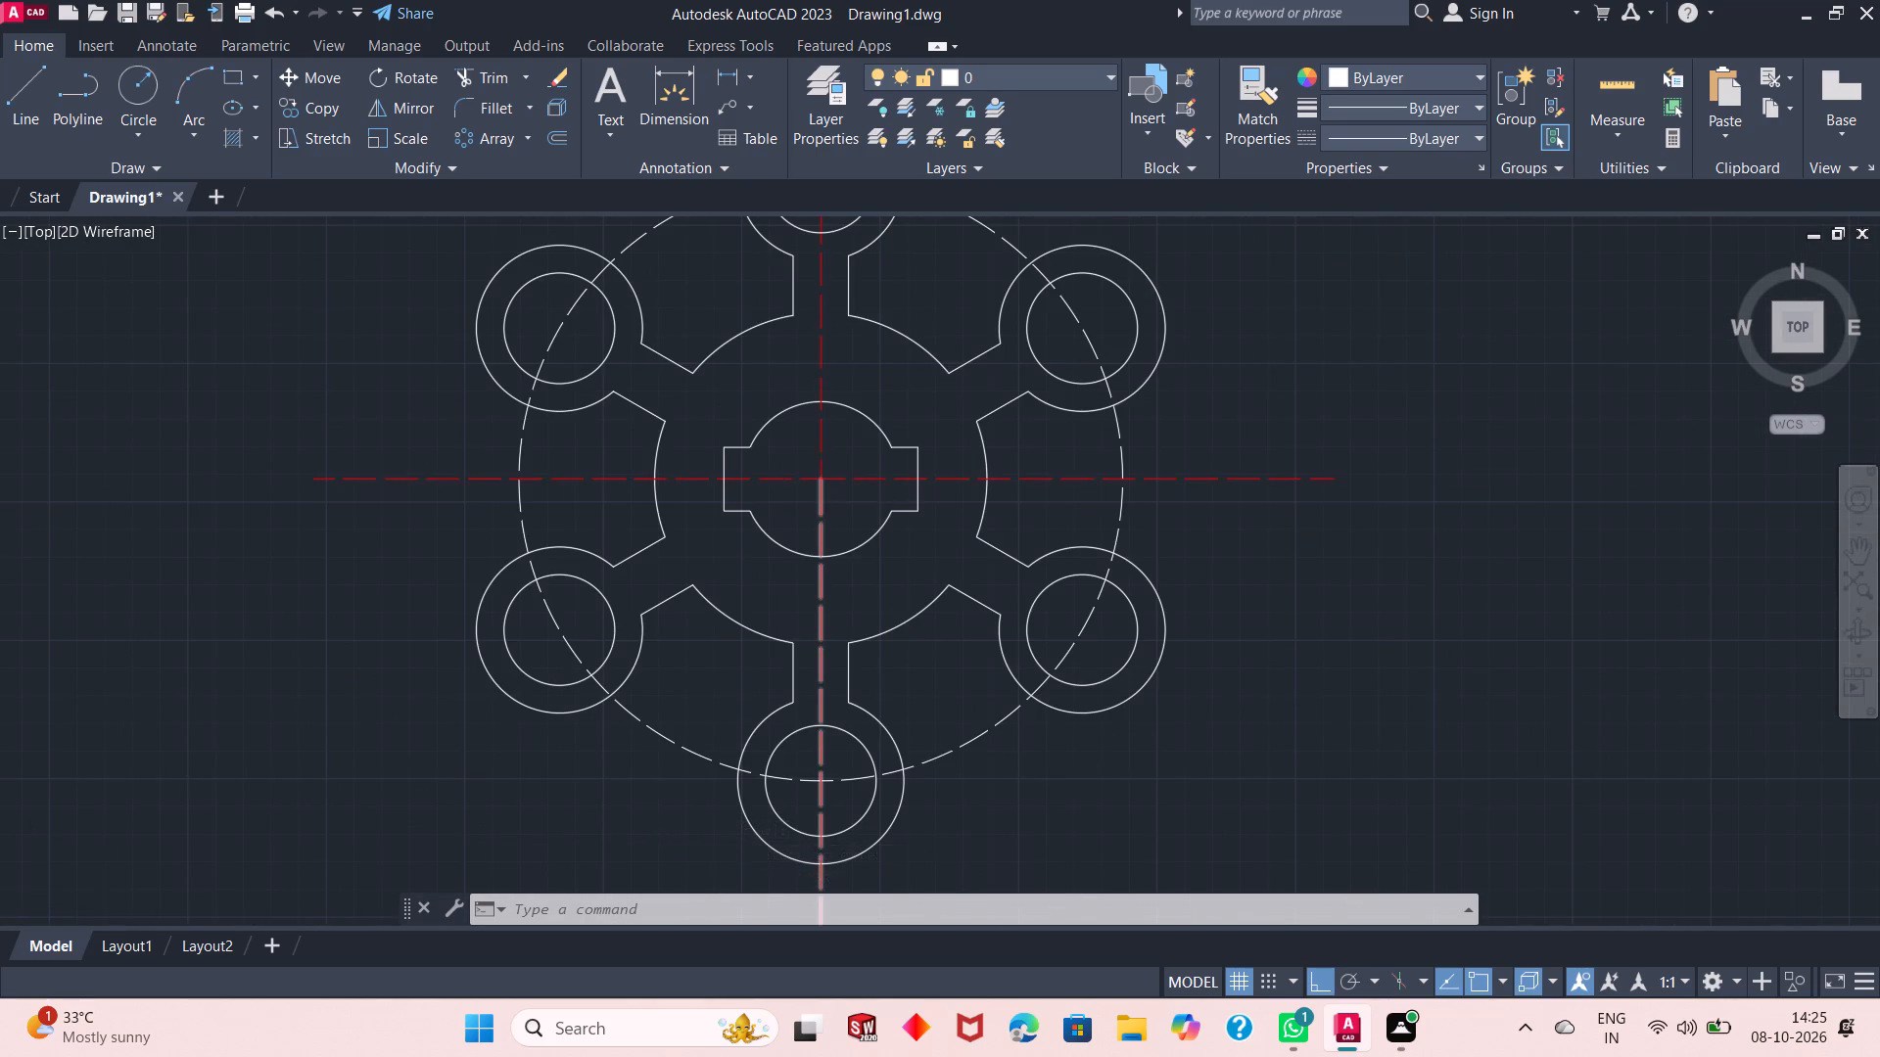
pyautogui.scroll(1, 822, 477)
pyautogui.scroll(-1, 822, 477)
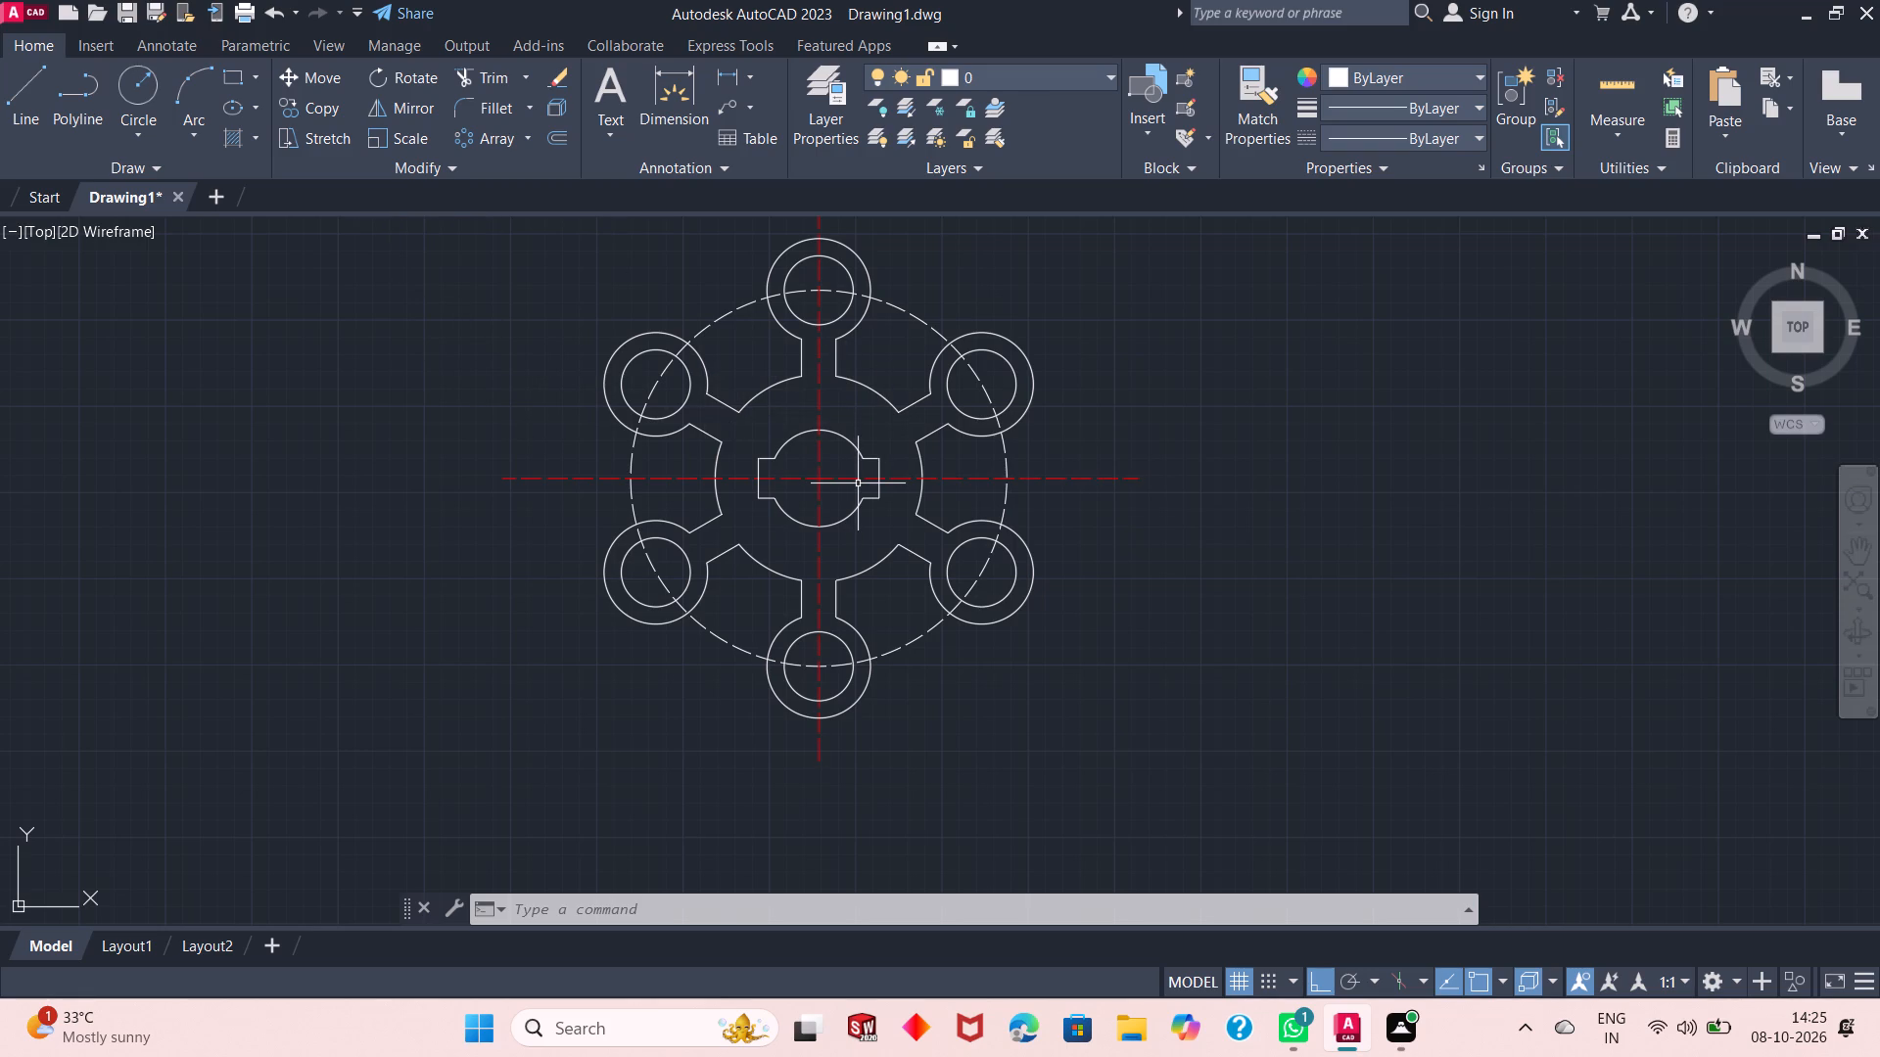
pyautogui.scroll(-1, 858, 483)
pyautogui.scroll(1, 858, 483)
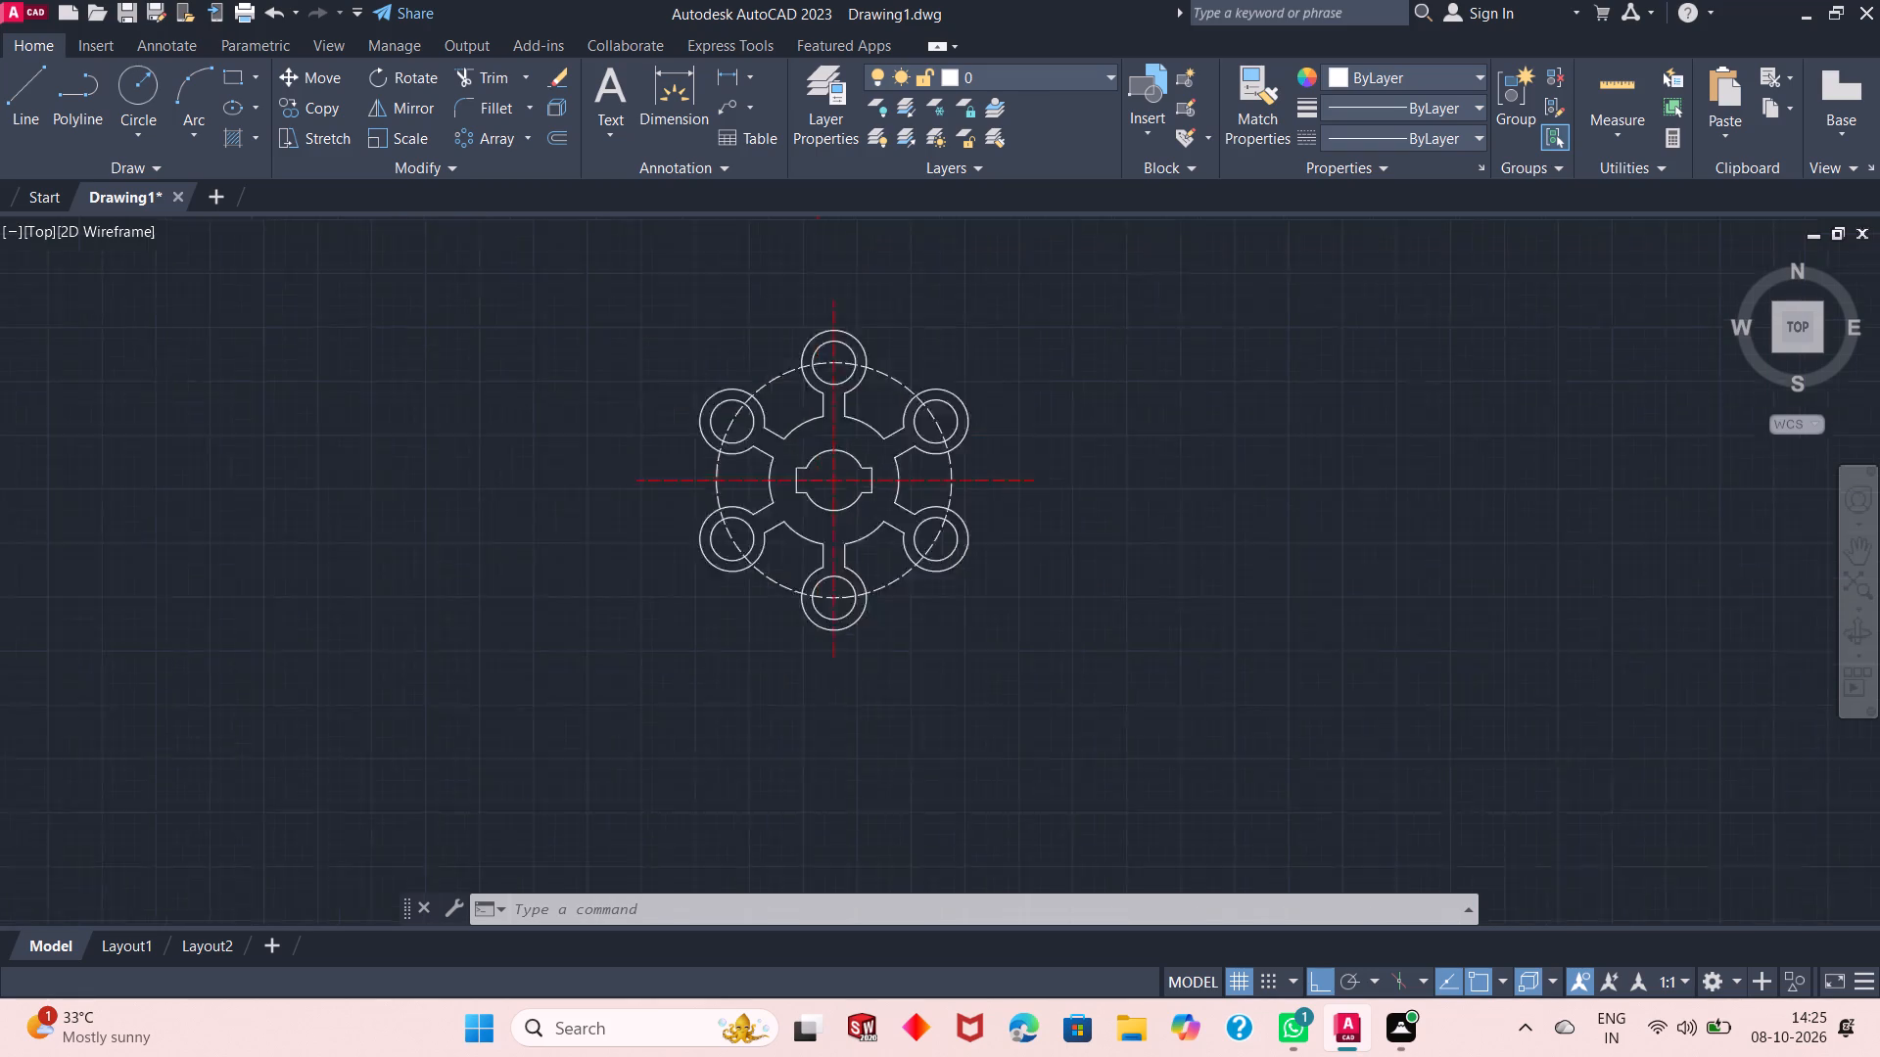
# On Layer2, add a horizontal linear dimension from the hub centre to the slot's left side, placed above the bore.
pyautogui.click(1075, 78)
pyautogui.click(1039, 162)
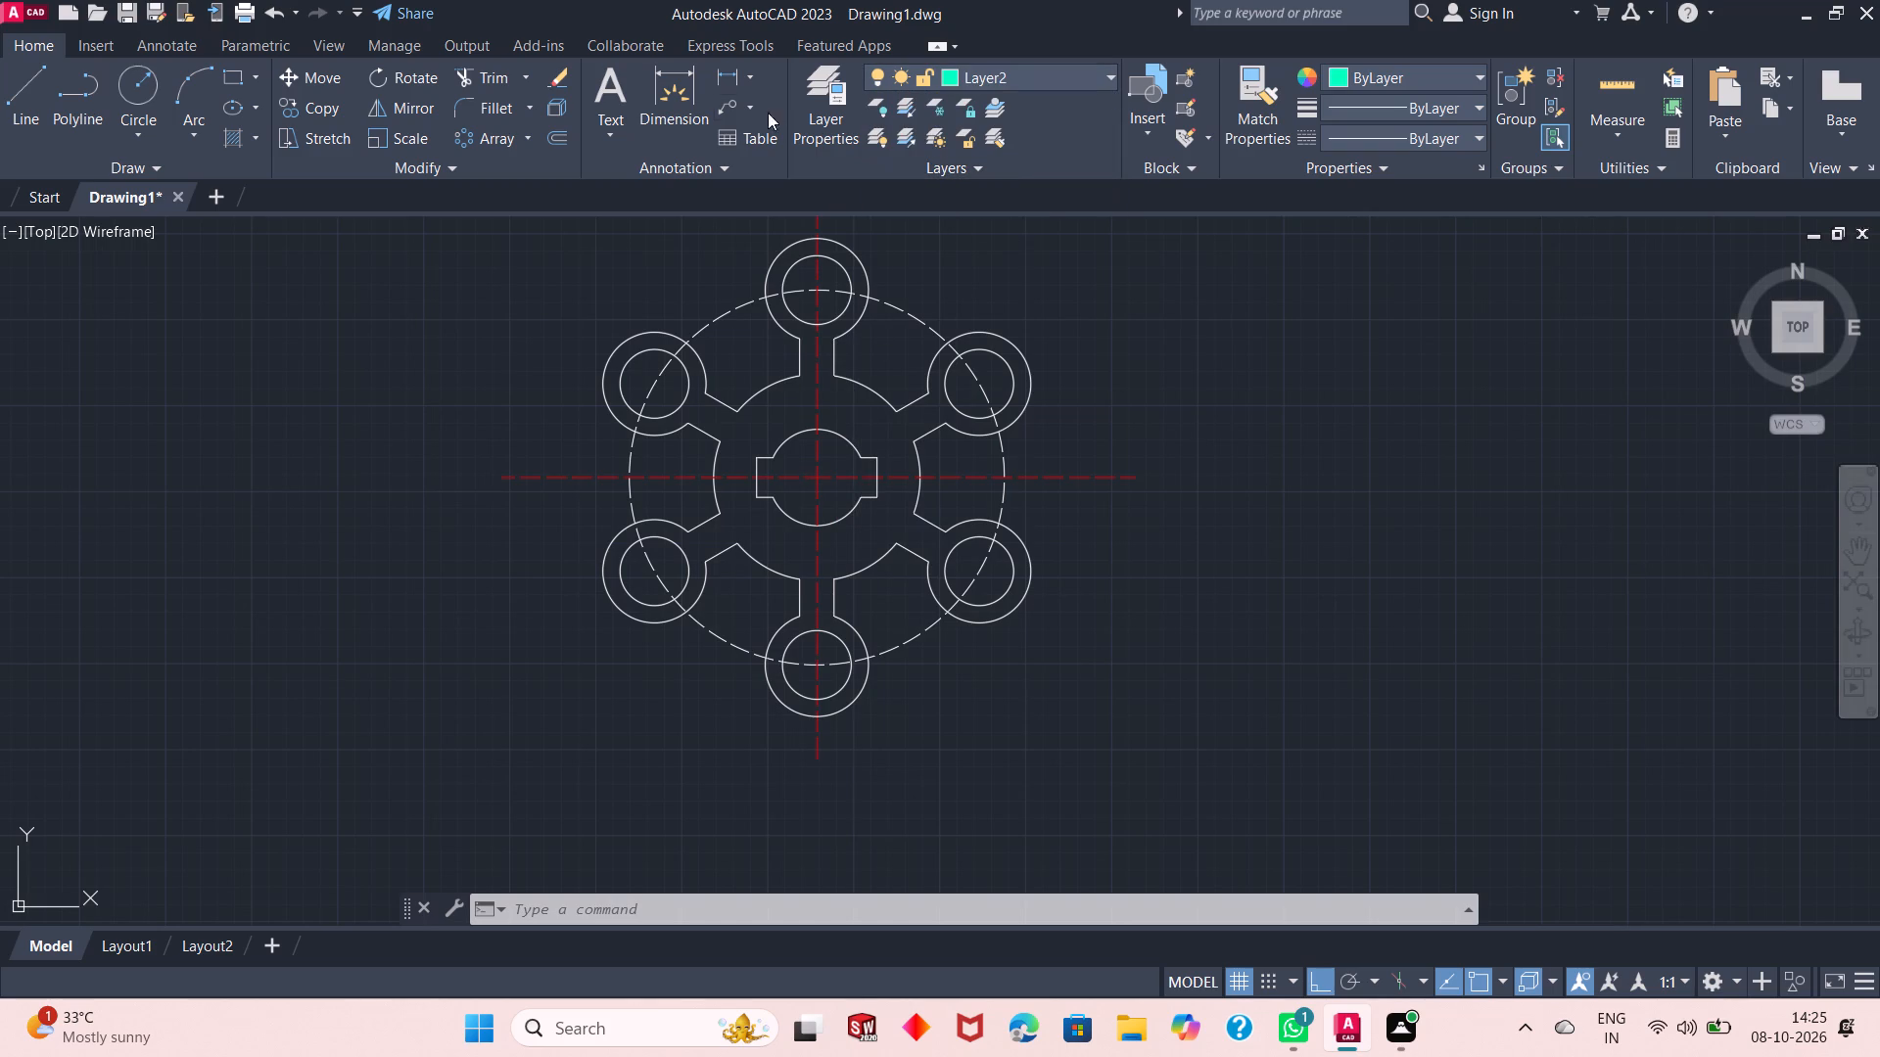
pyautogui.click(749, 88)
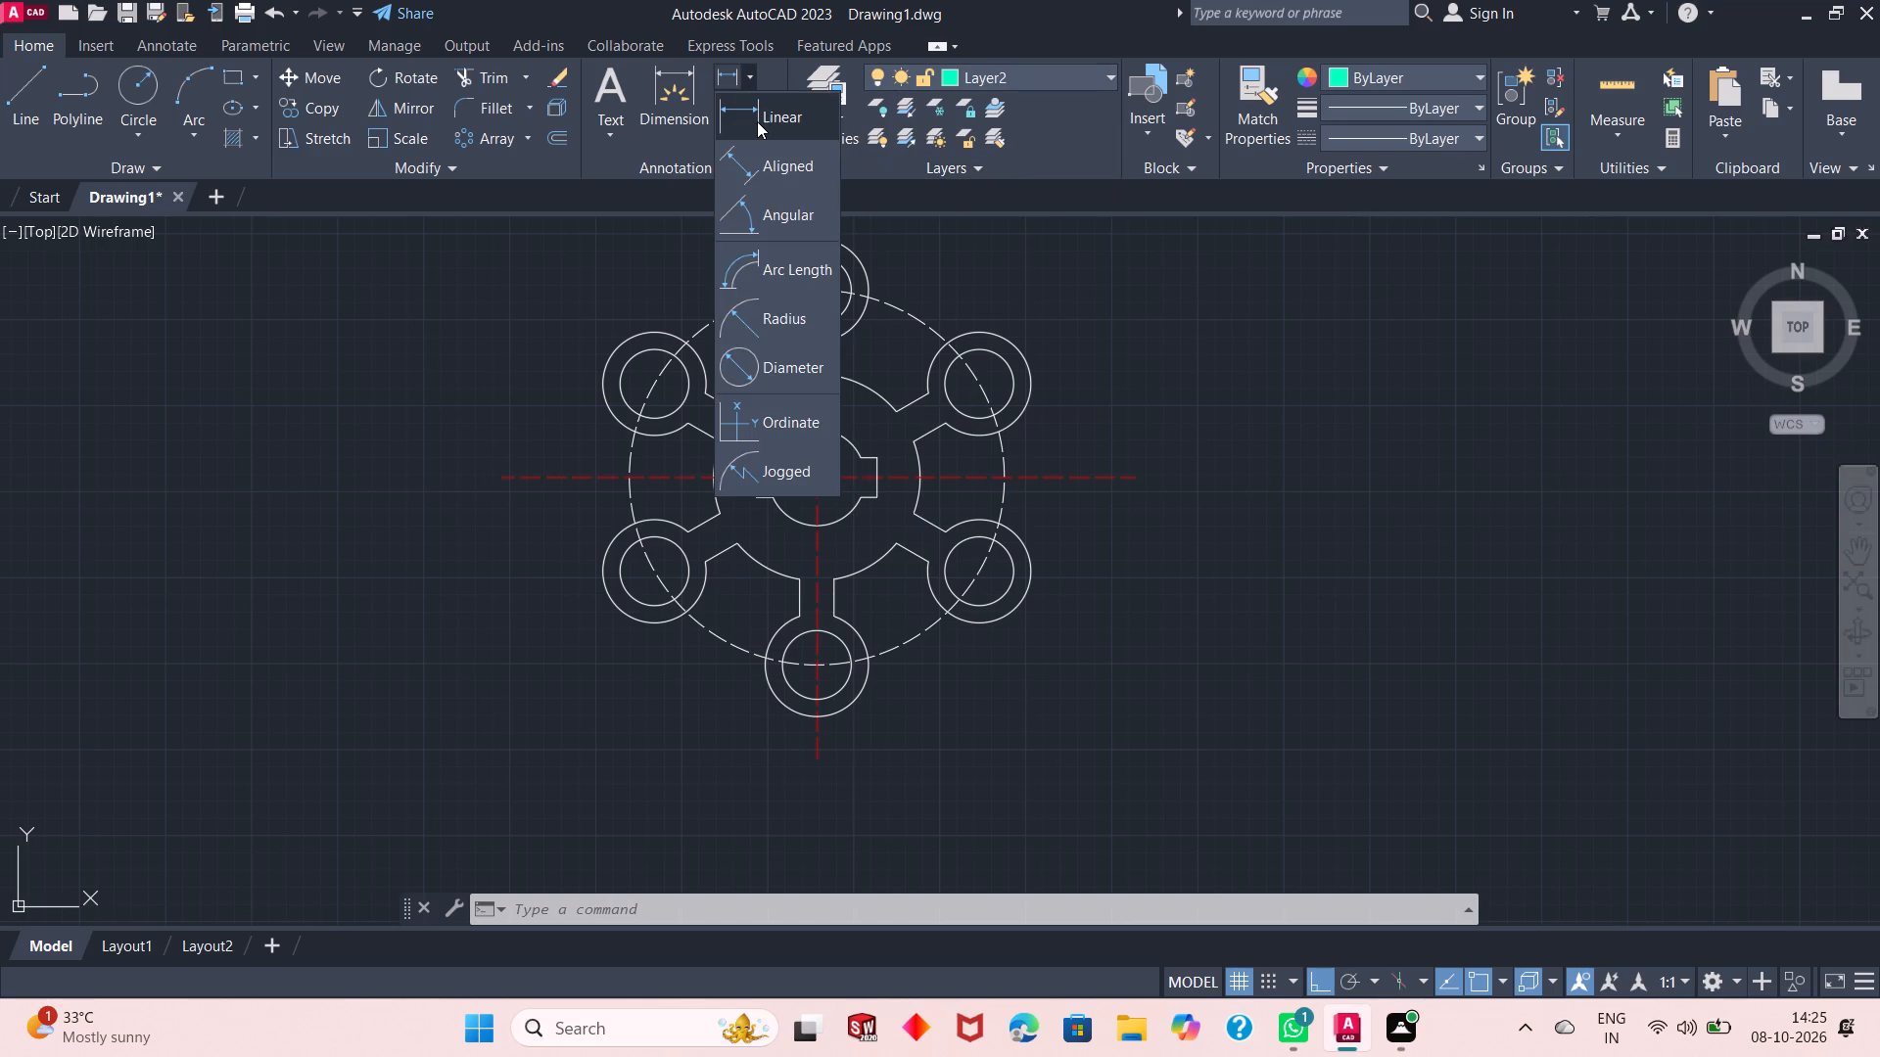
pyautogui.click(757, 121)
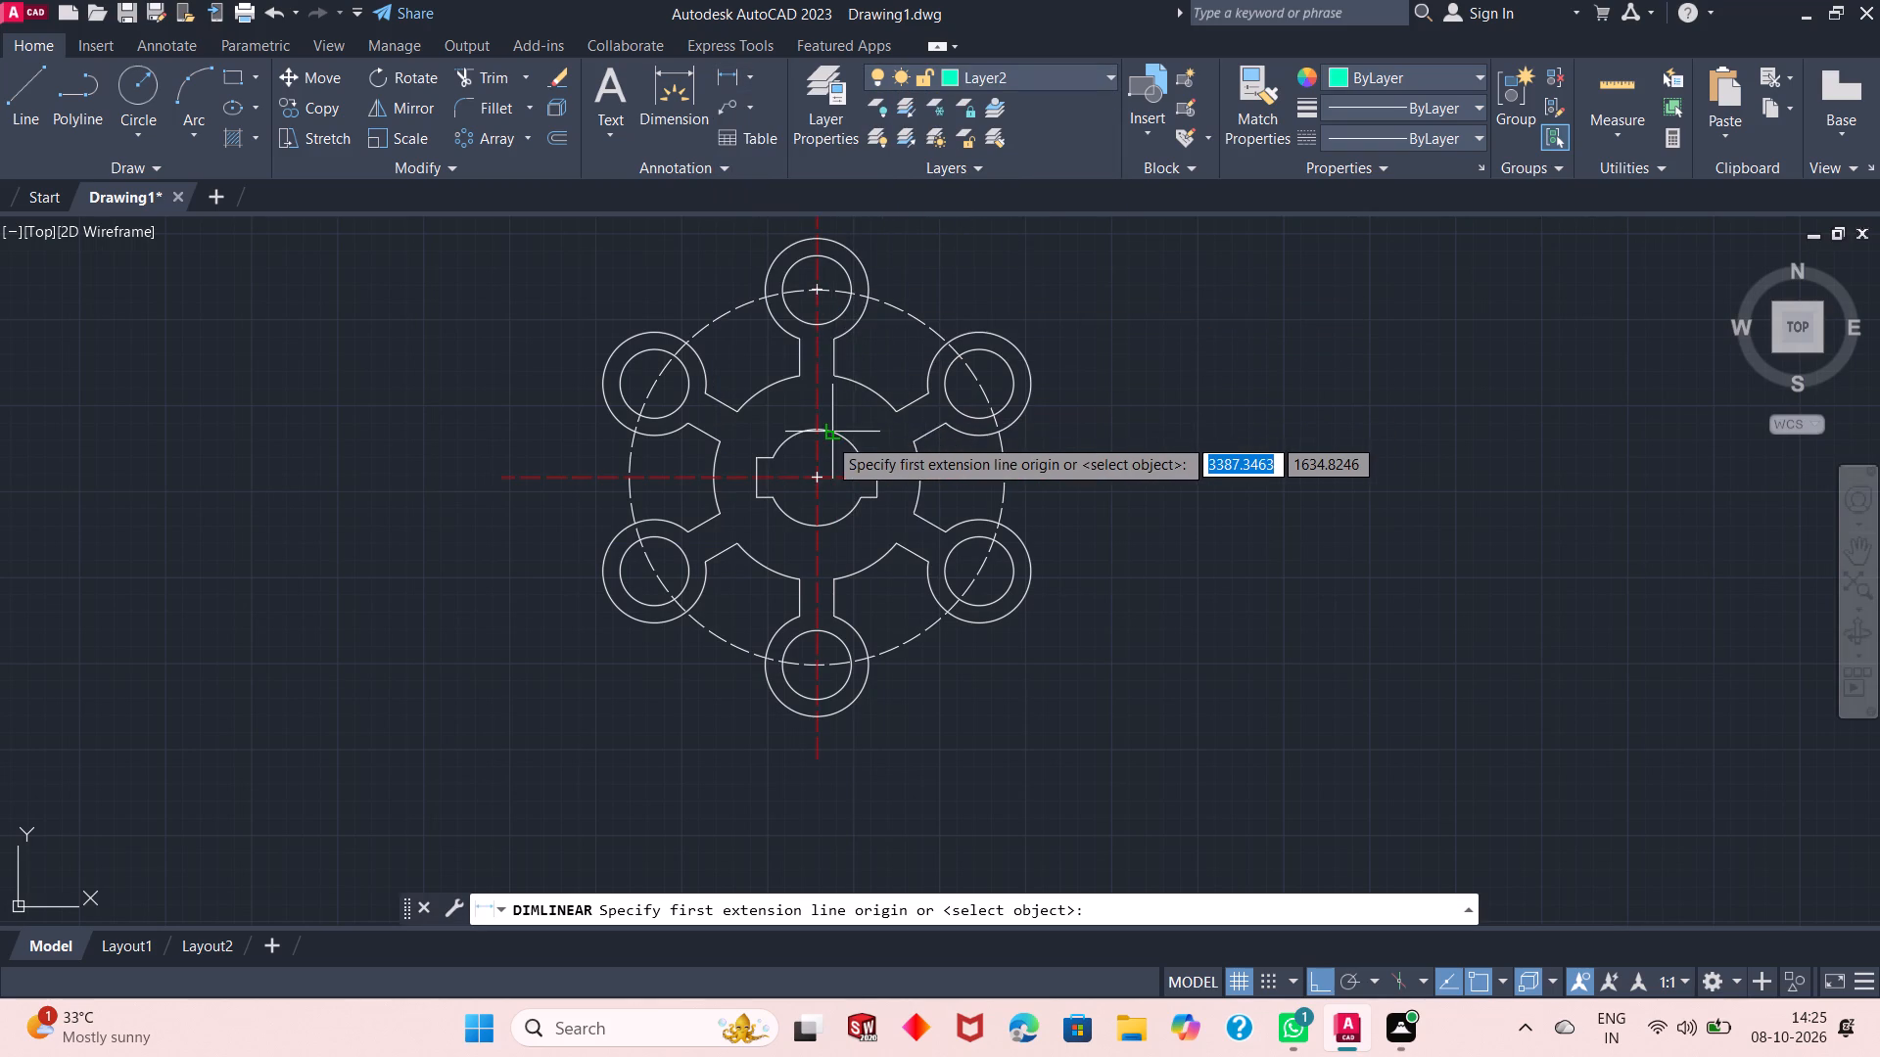
pyautogui.scroll(1, 825, 437)
pyautogui.click(808, 497)
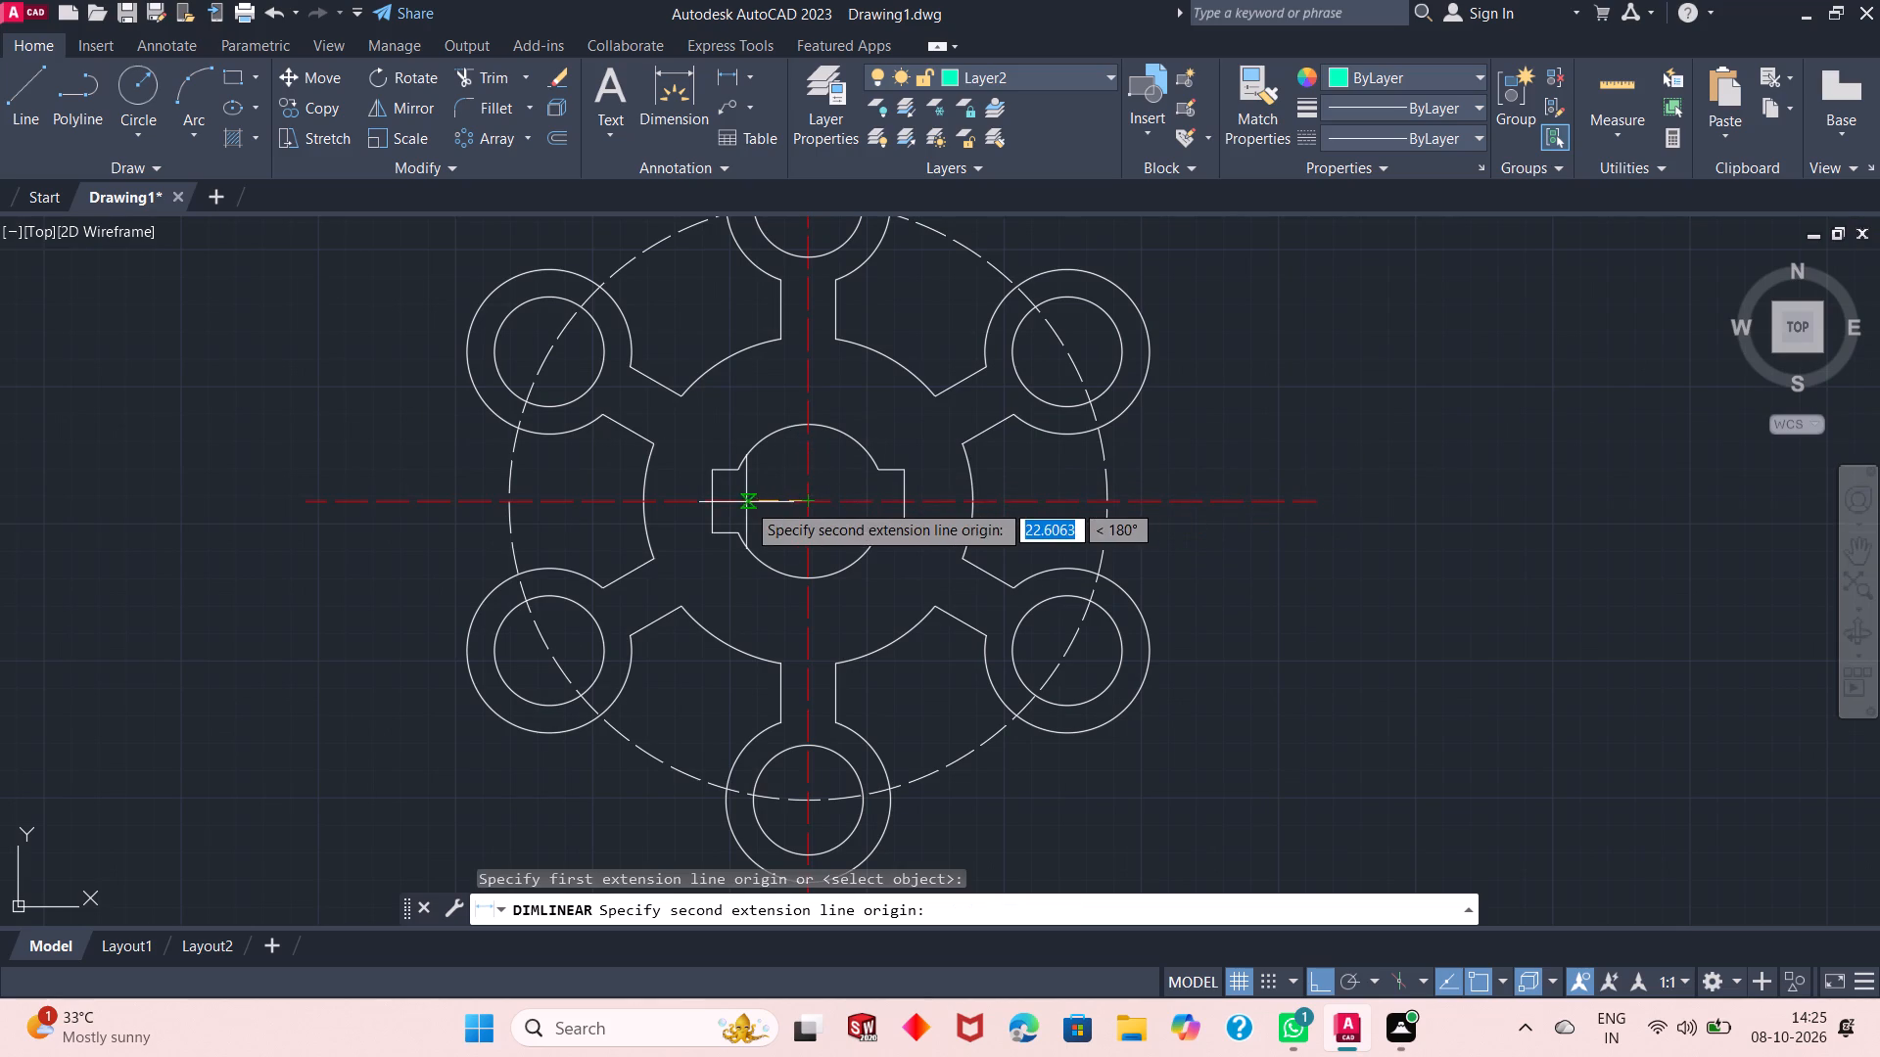
pyautogui.click(717, 502)
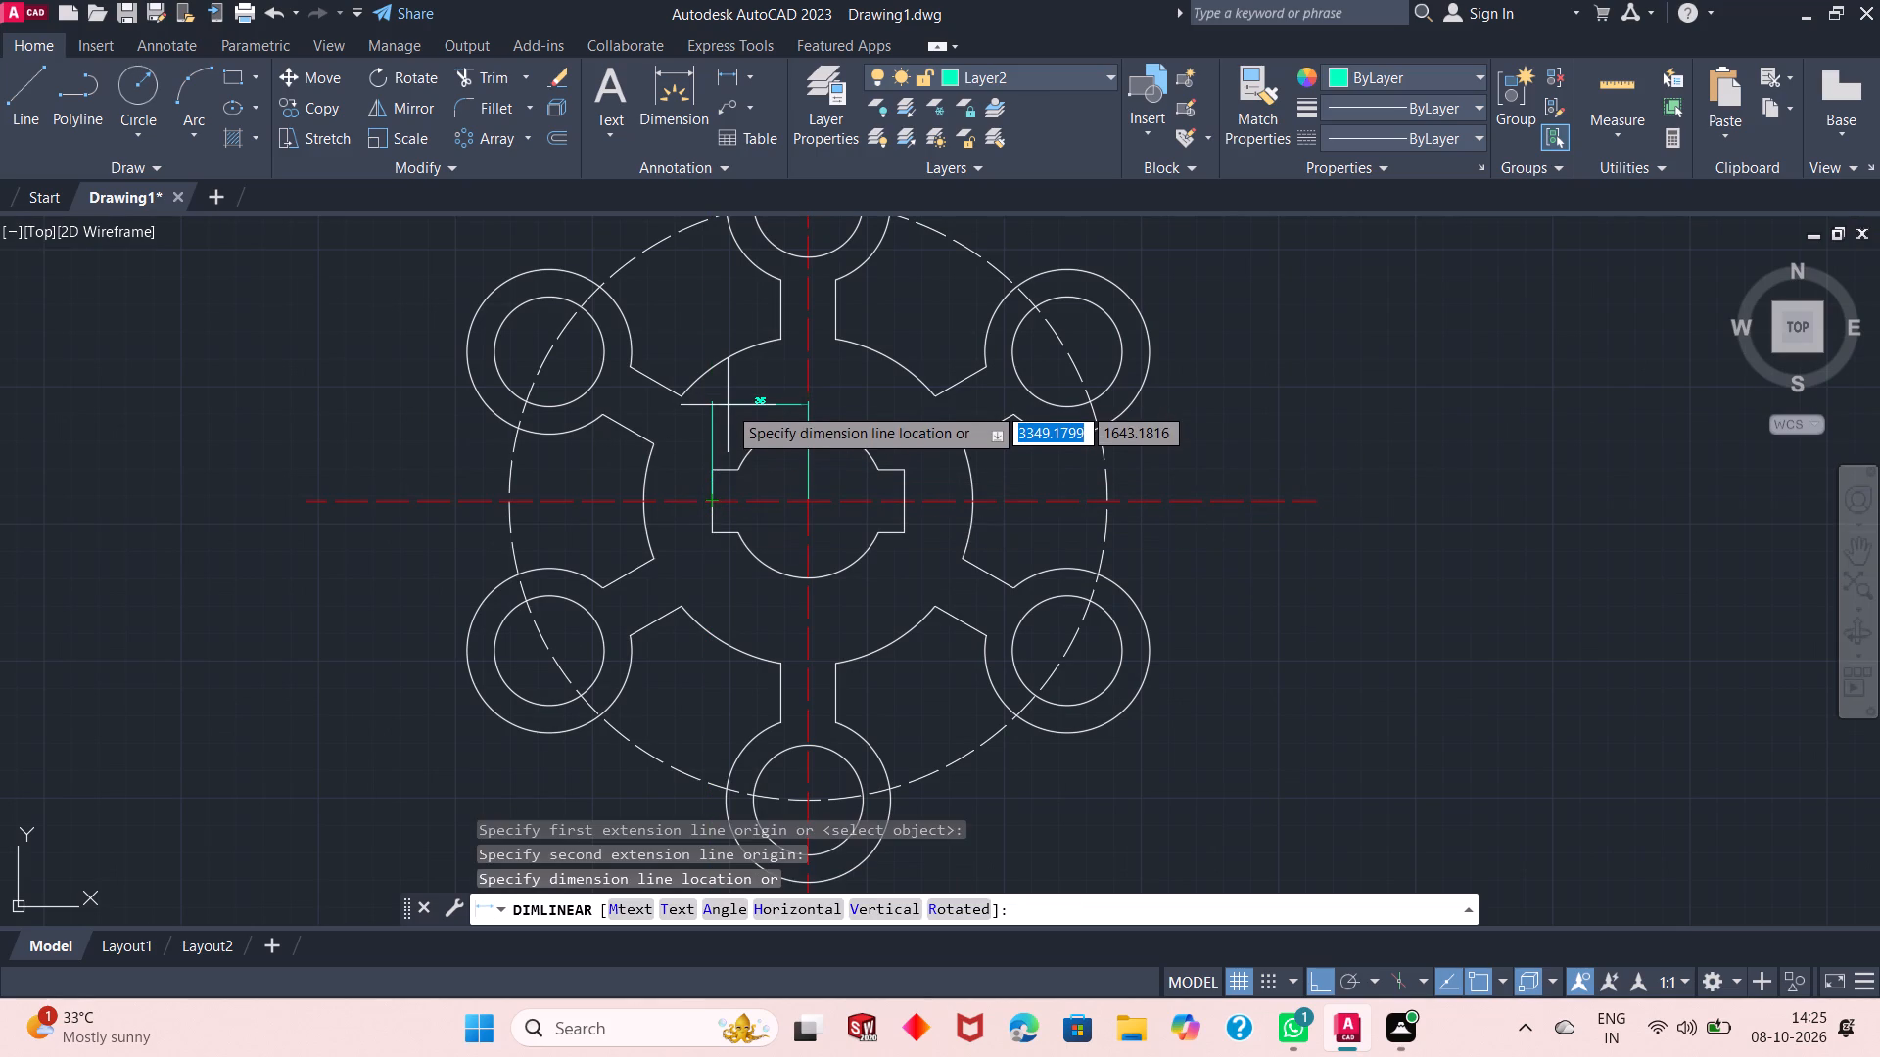
pyautogui.click(729, 402)
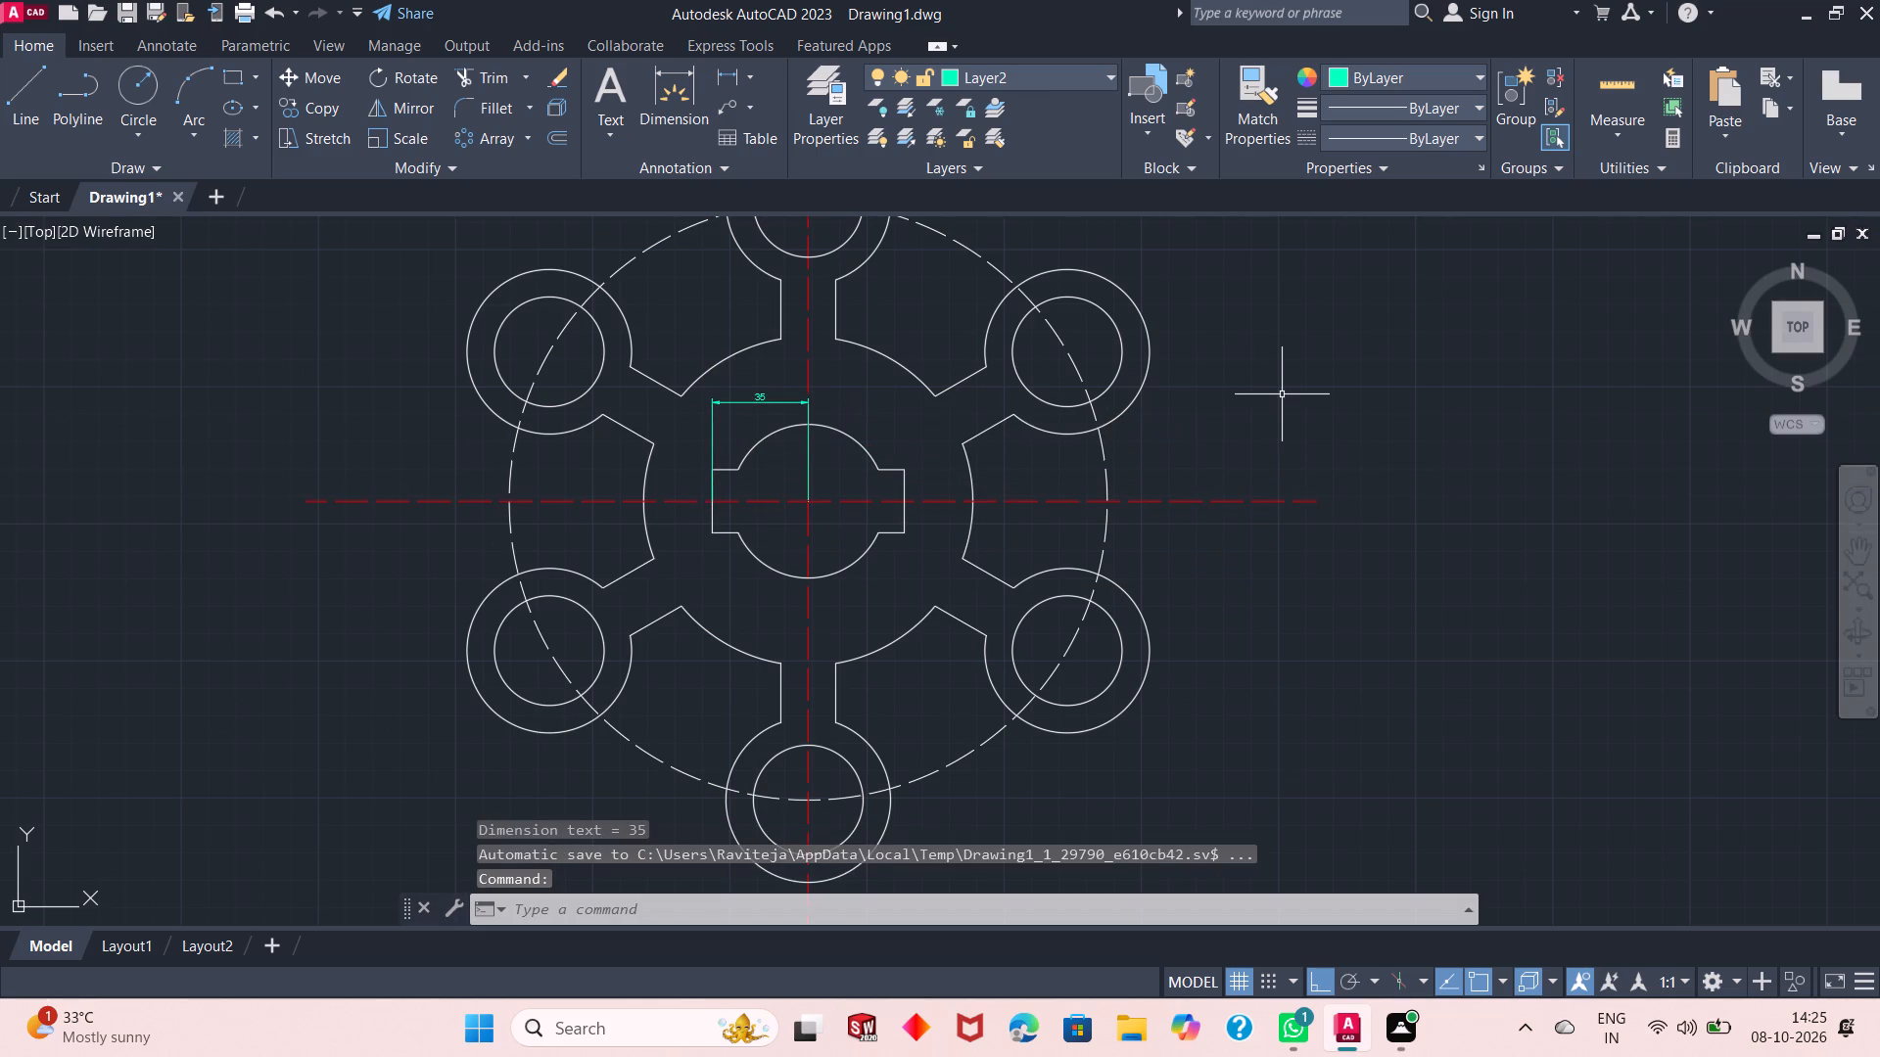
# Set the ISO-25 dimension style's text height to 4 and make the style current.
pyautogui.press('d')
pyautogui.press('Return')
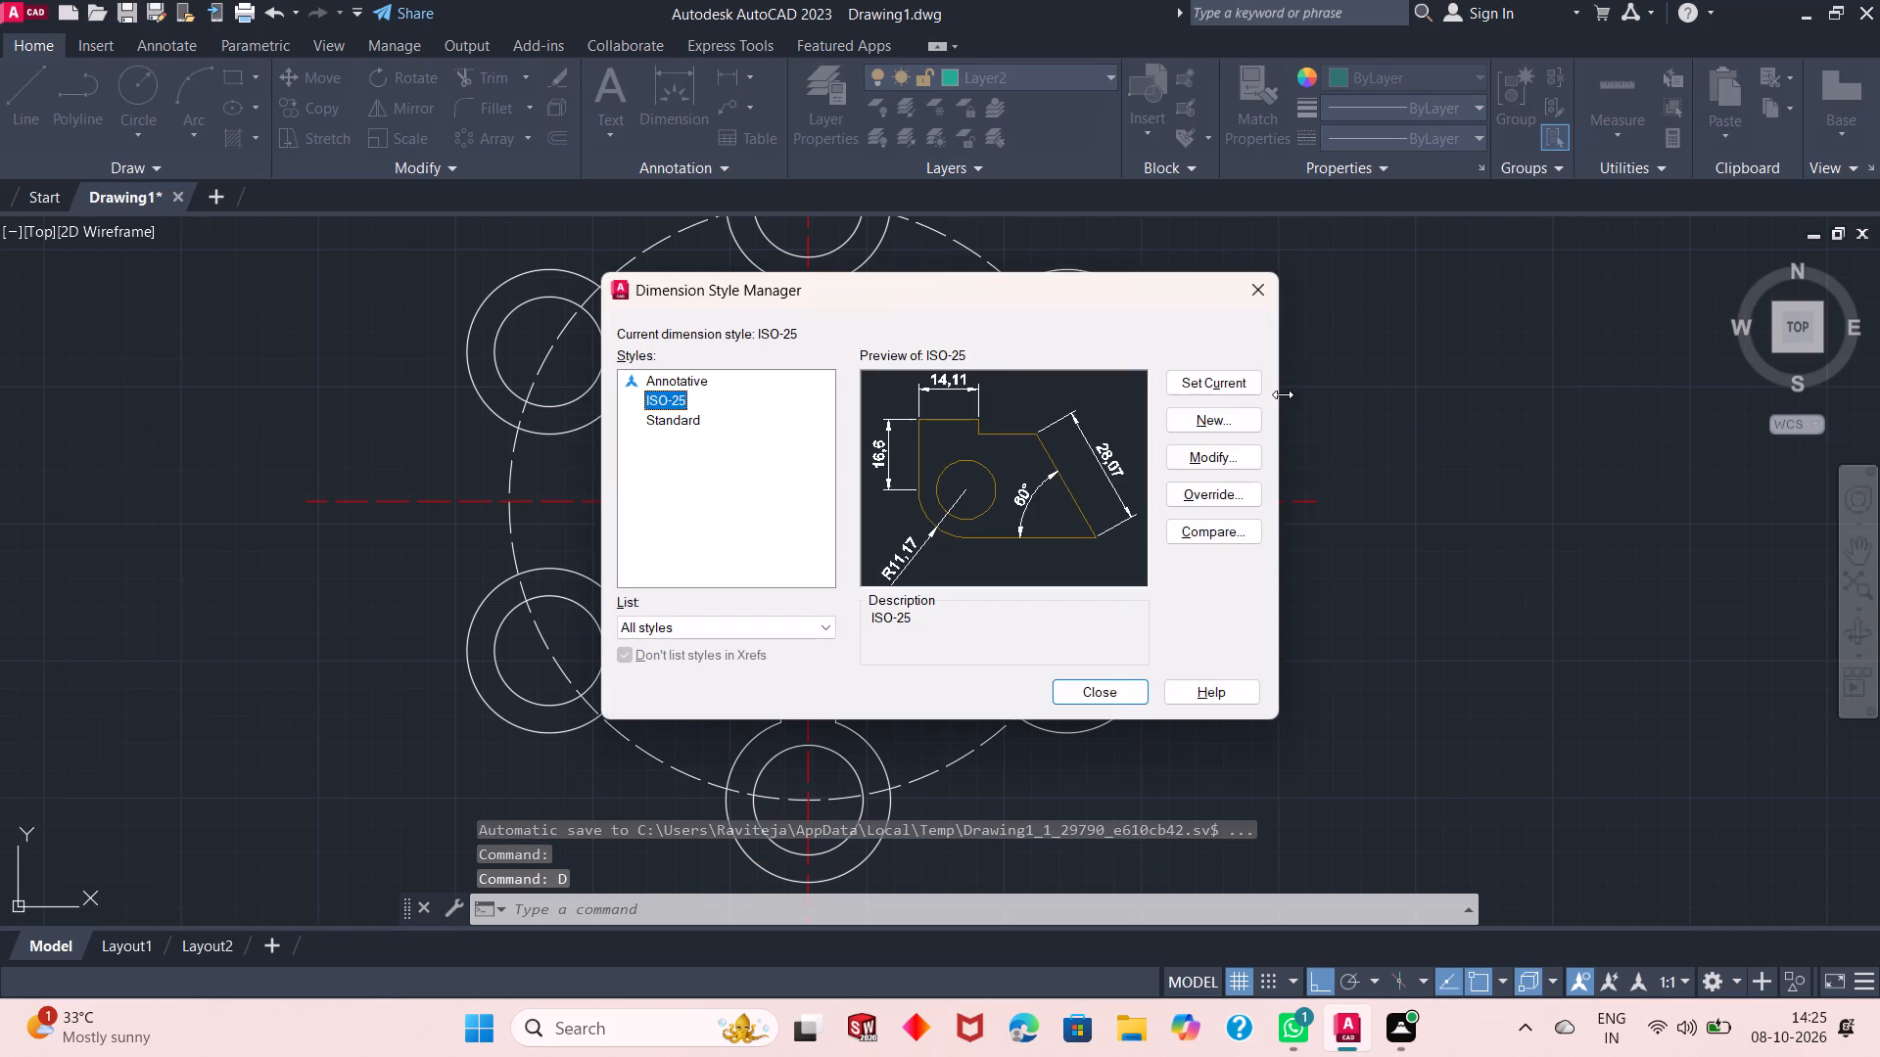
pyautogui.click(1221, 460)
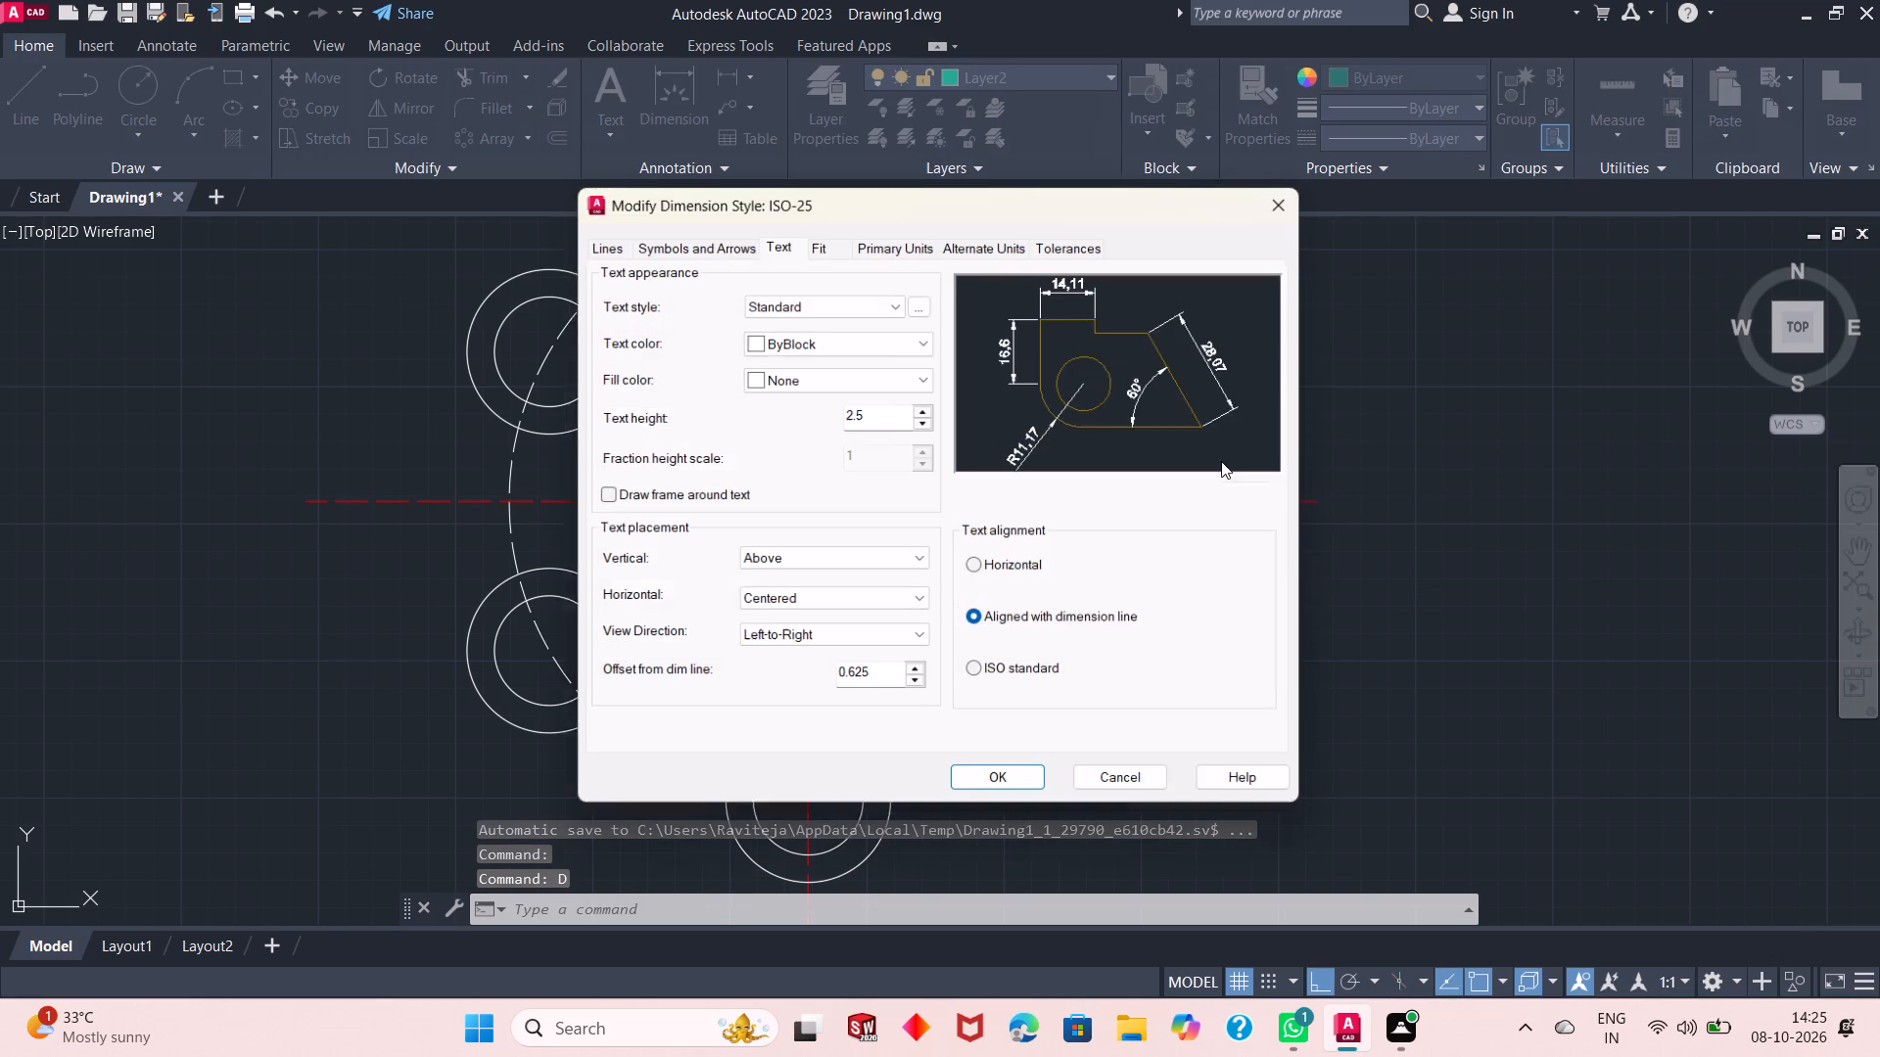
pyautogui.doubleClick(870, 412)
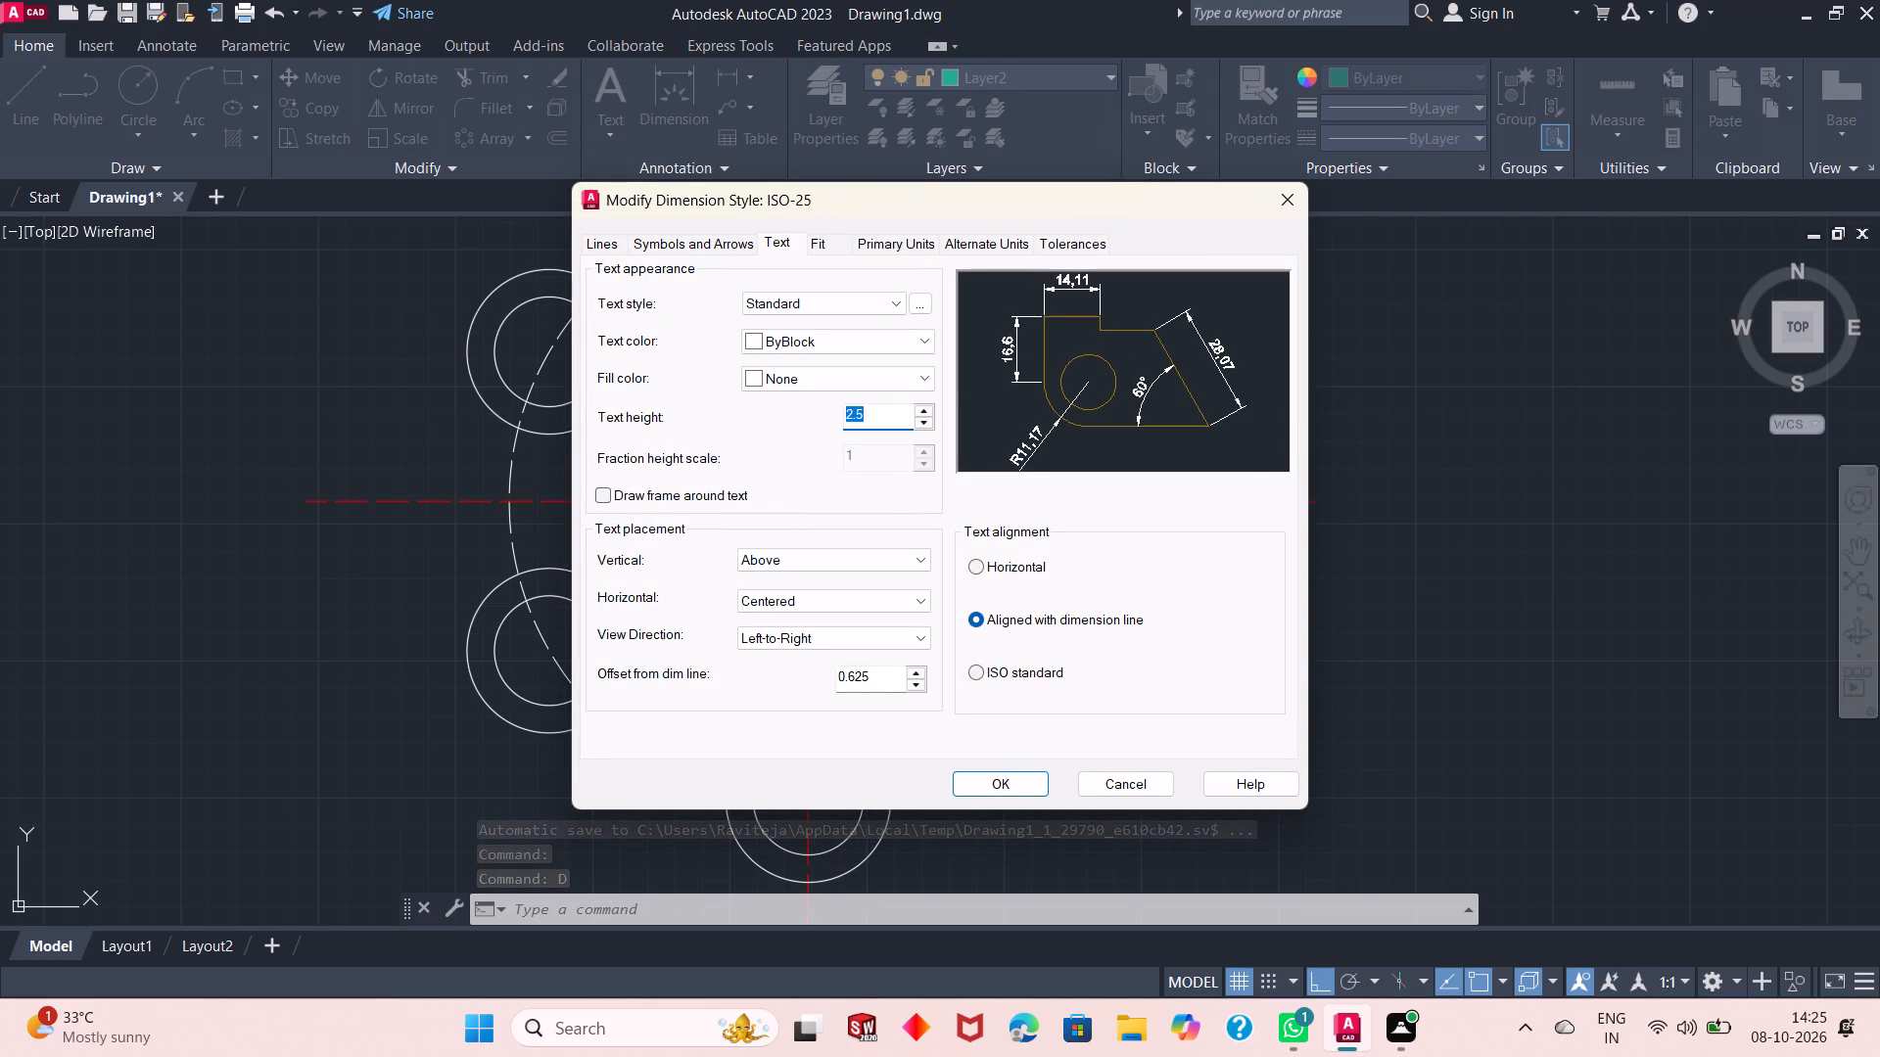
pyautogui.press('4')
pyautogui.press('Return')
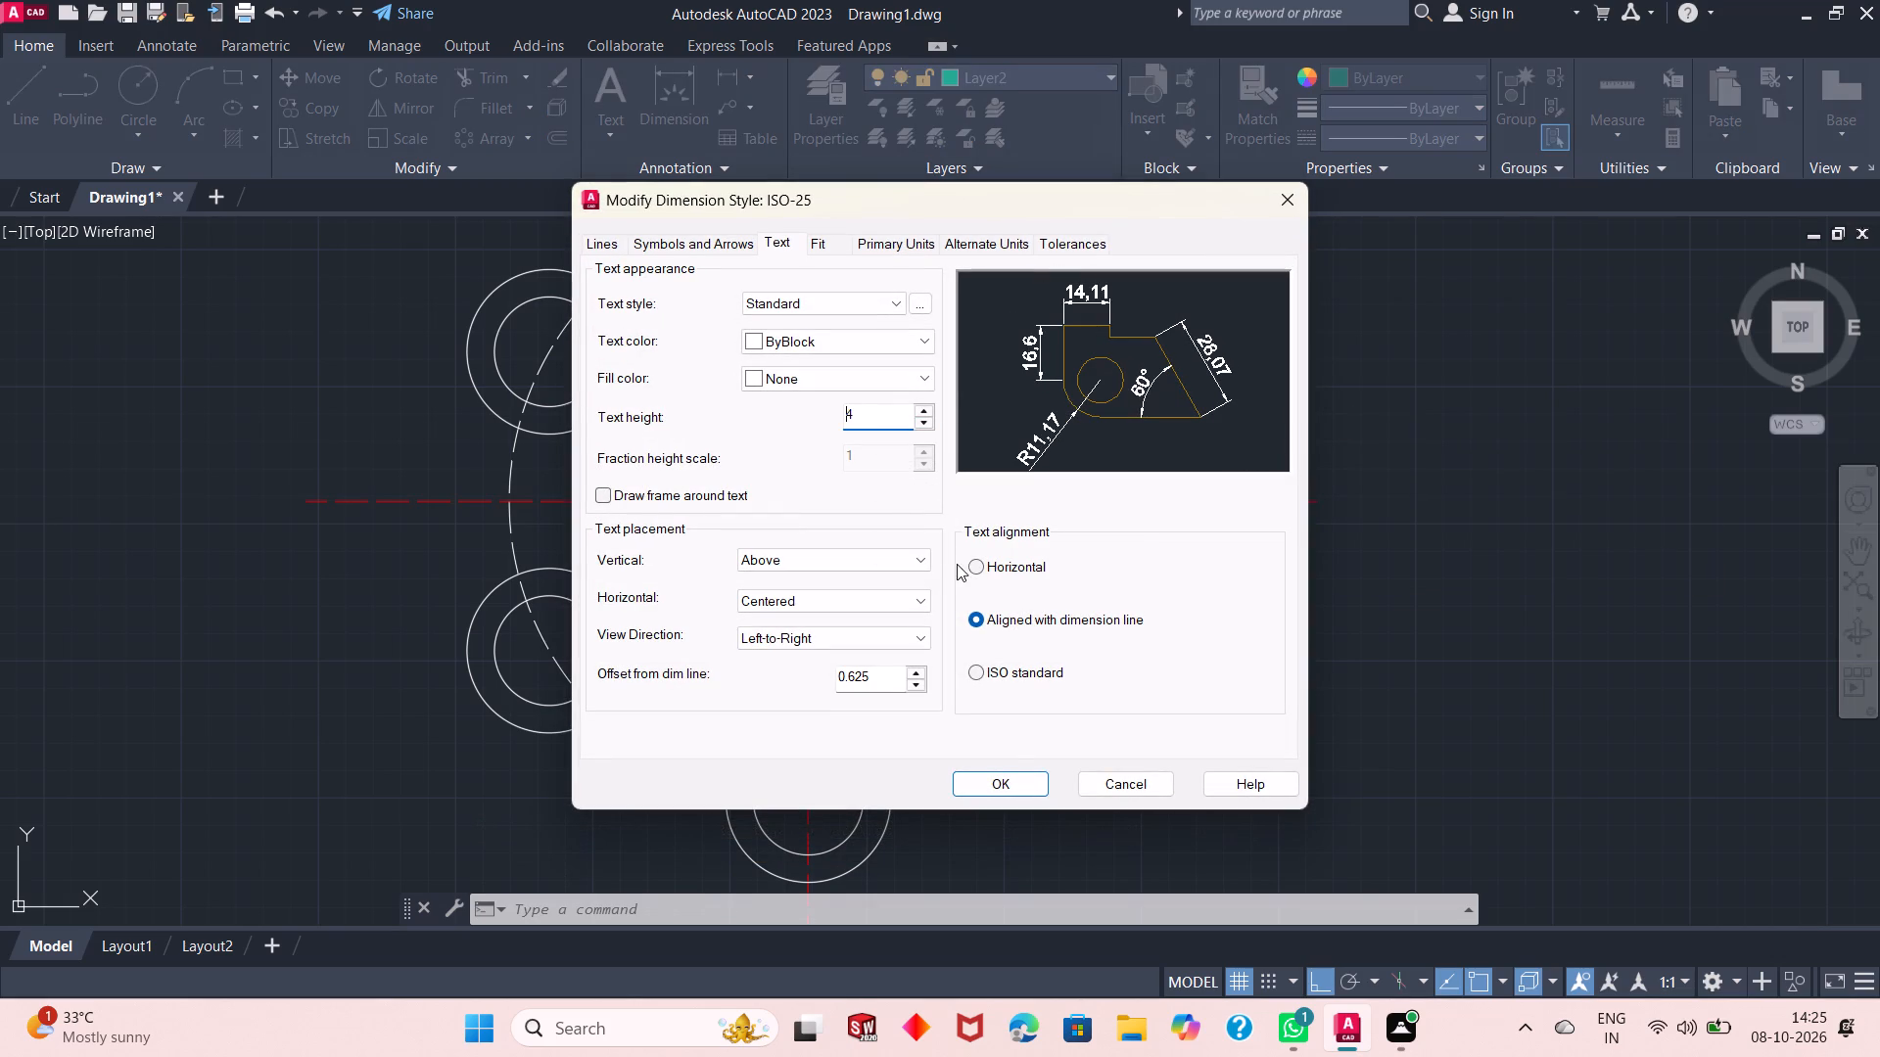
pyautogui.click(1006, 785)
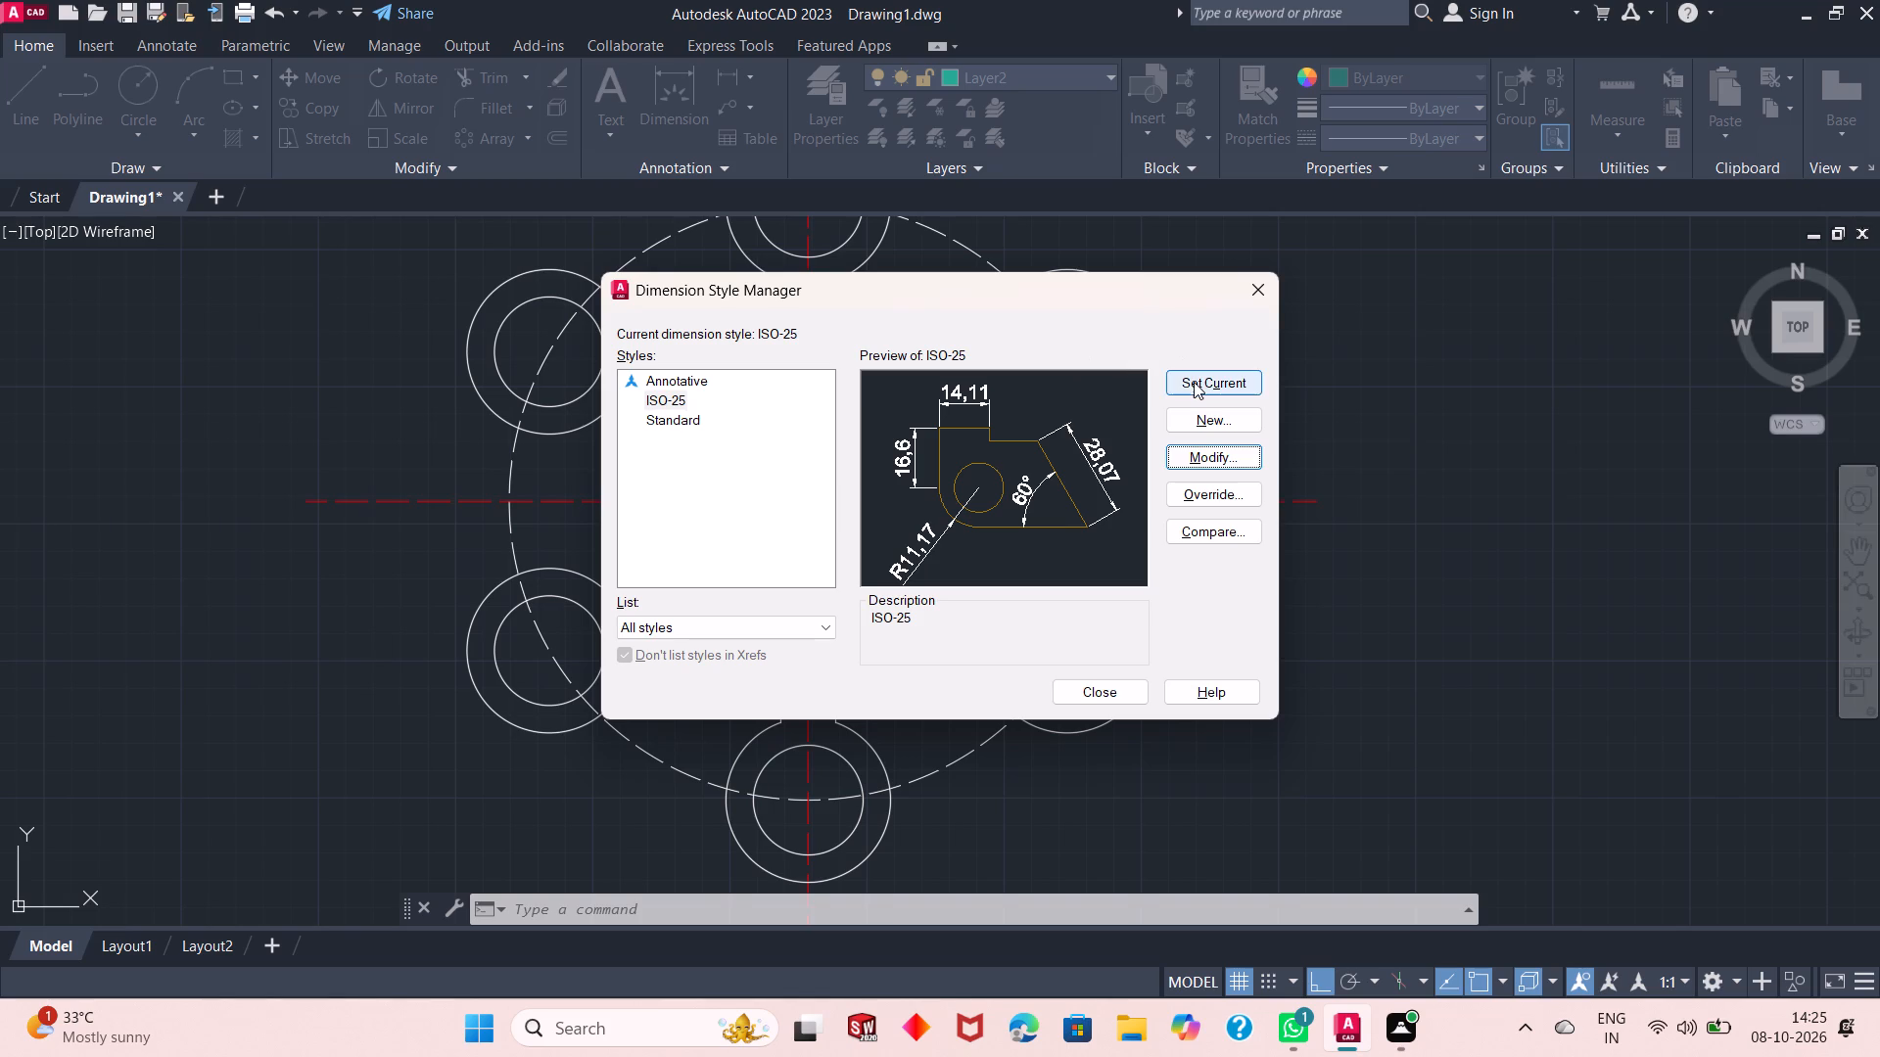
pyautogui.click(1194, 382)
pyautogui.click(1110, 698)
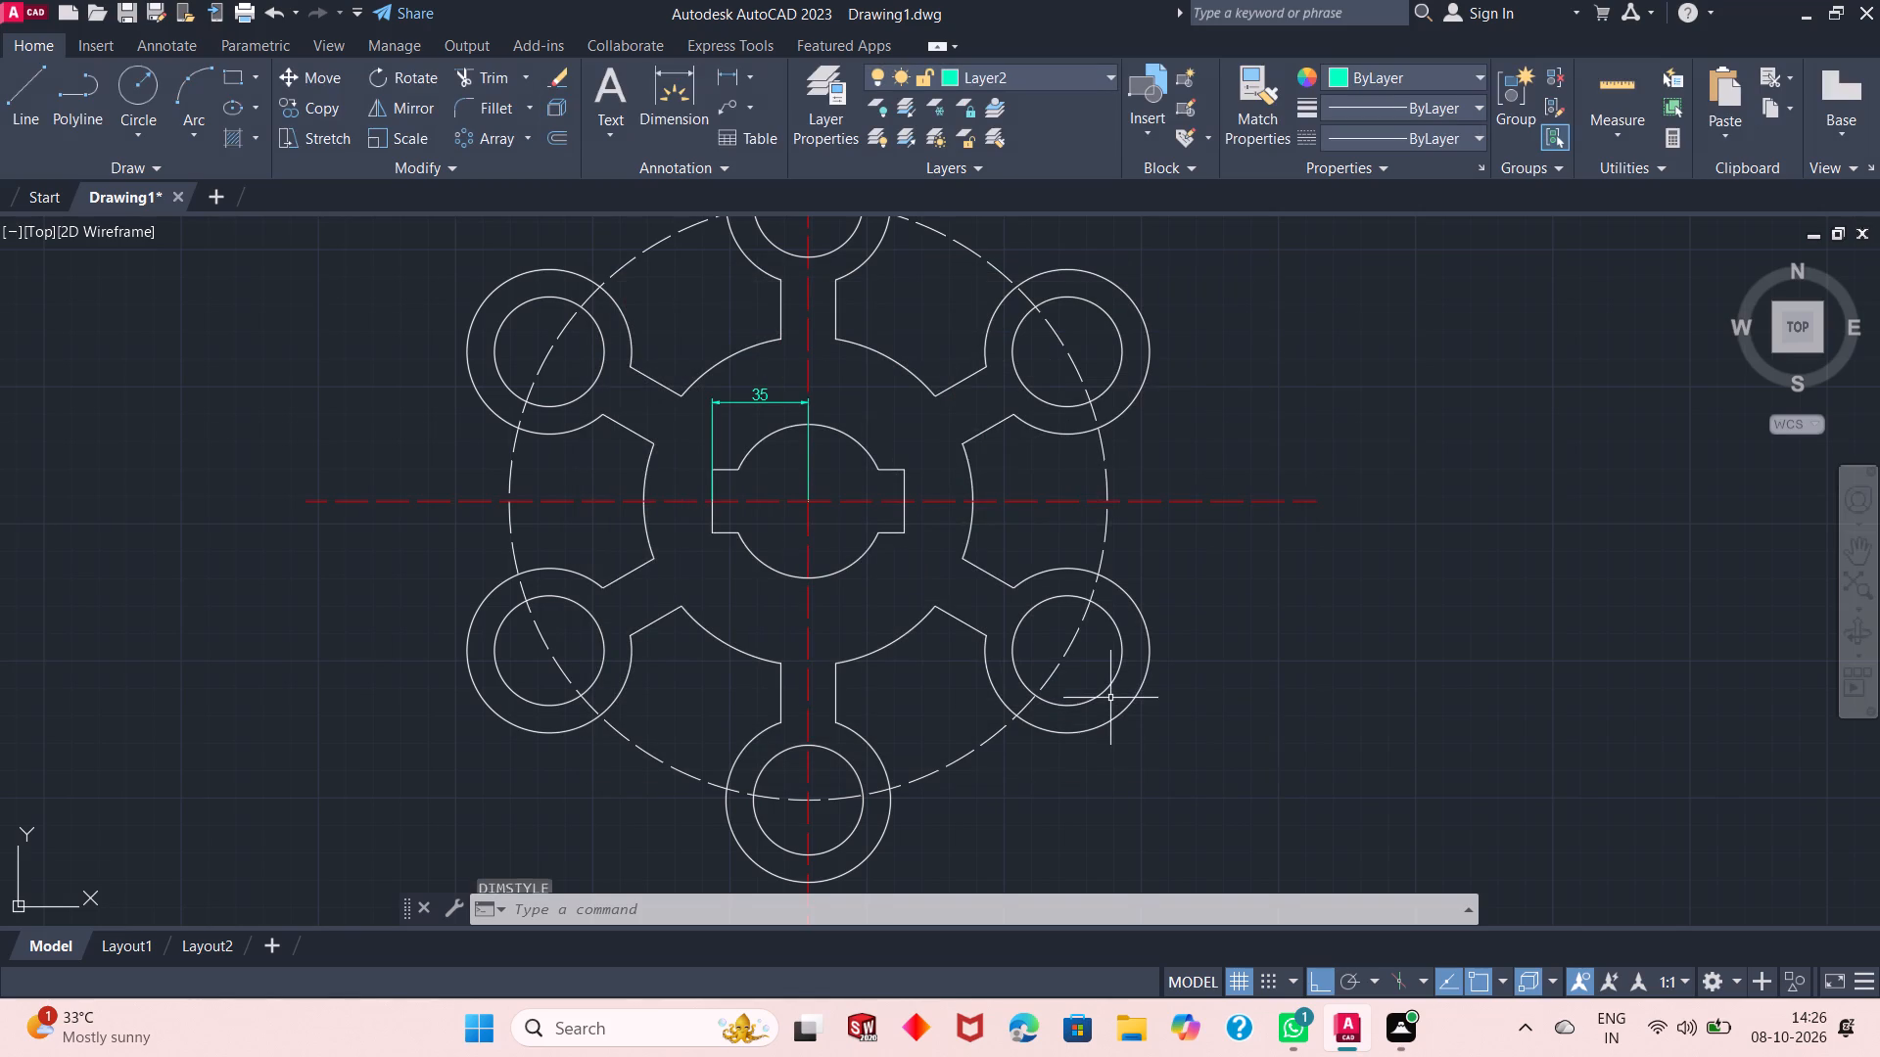
# Set the ISO-25 dimension style's text height to 4.5 and make the style current.
pyautogui.scroll(1, 974, 507)
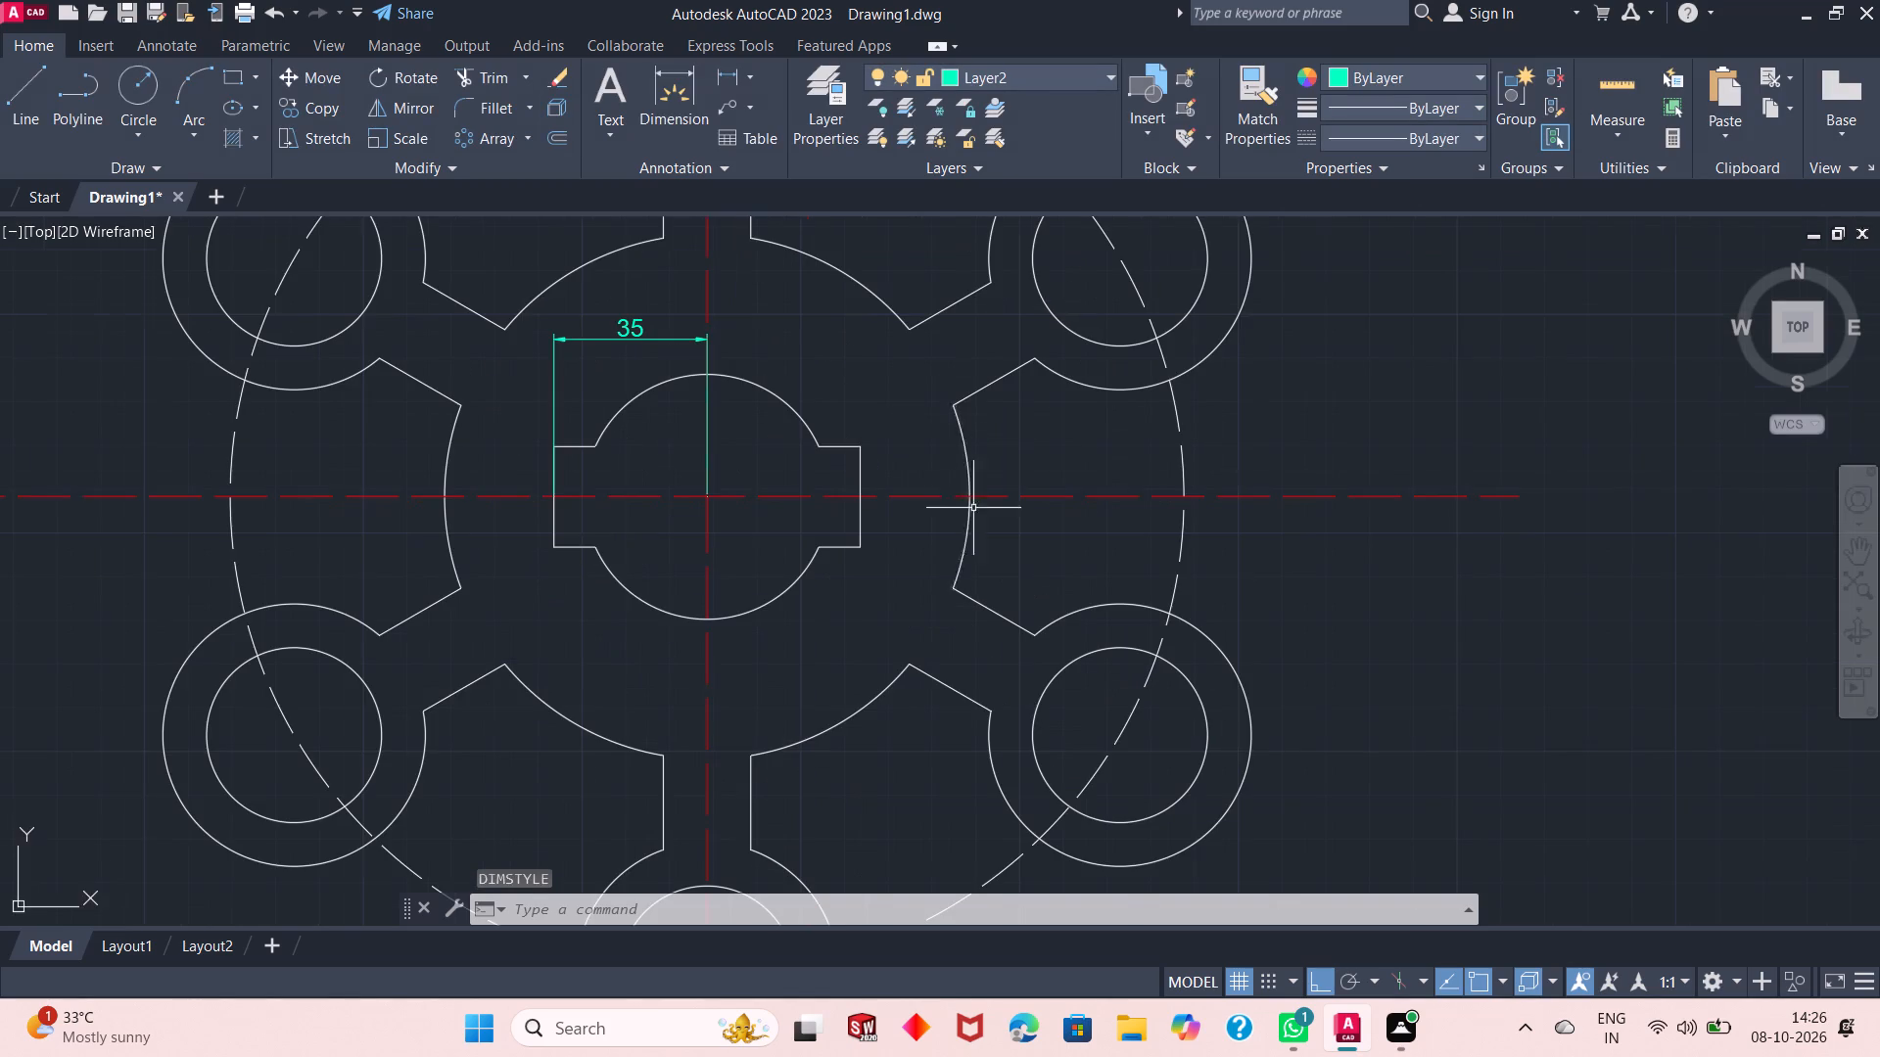
pyautogui.scroll(-2, 955, 503)
pyautogui.scroll(1, 908, 398)
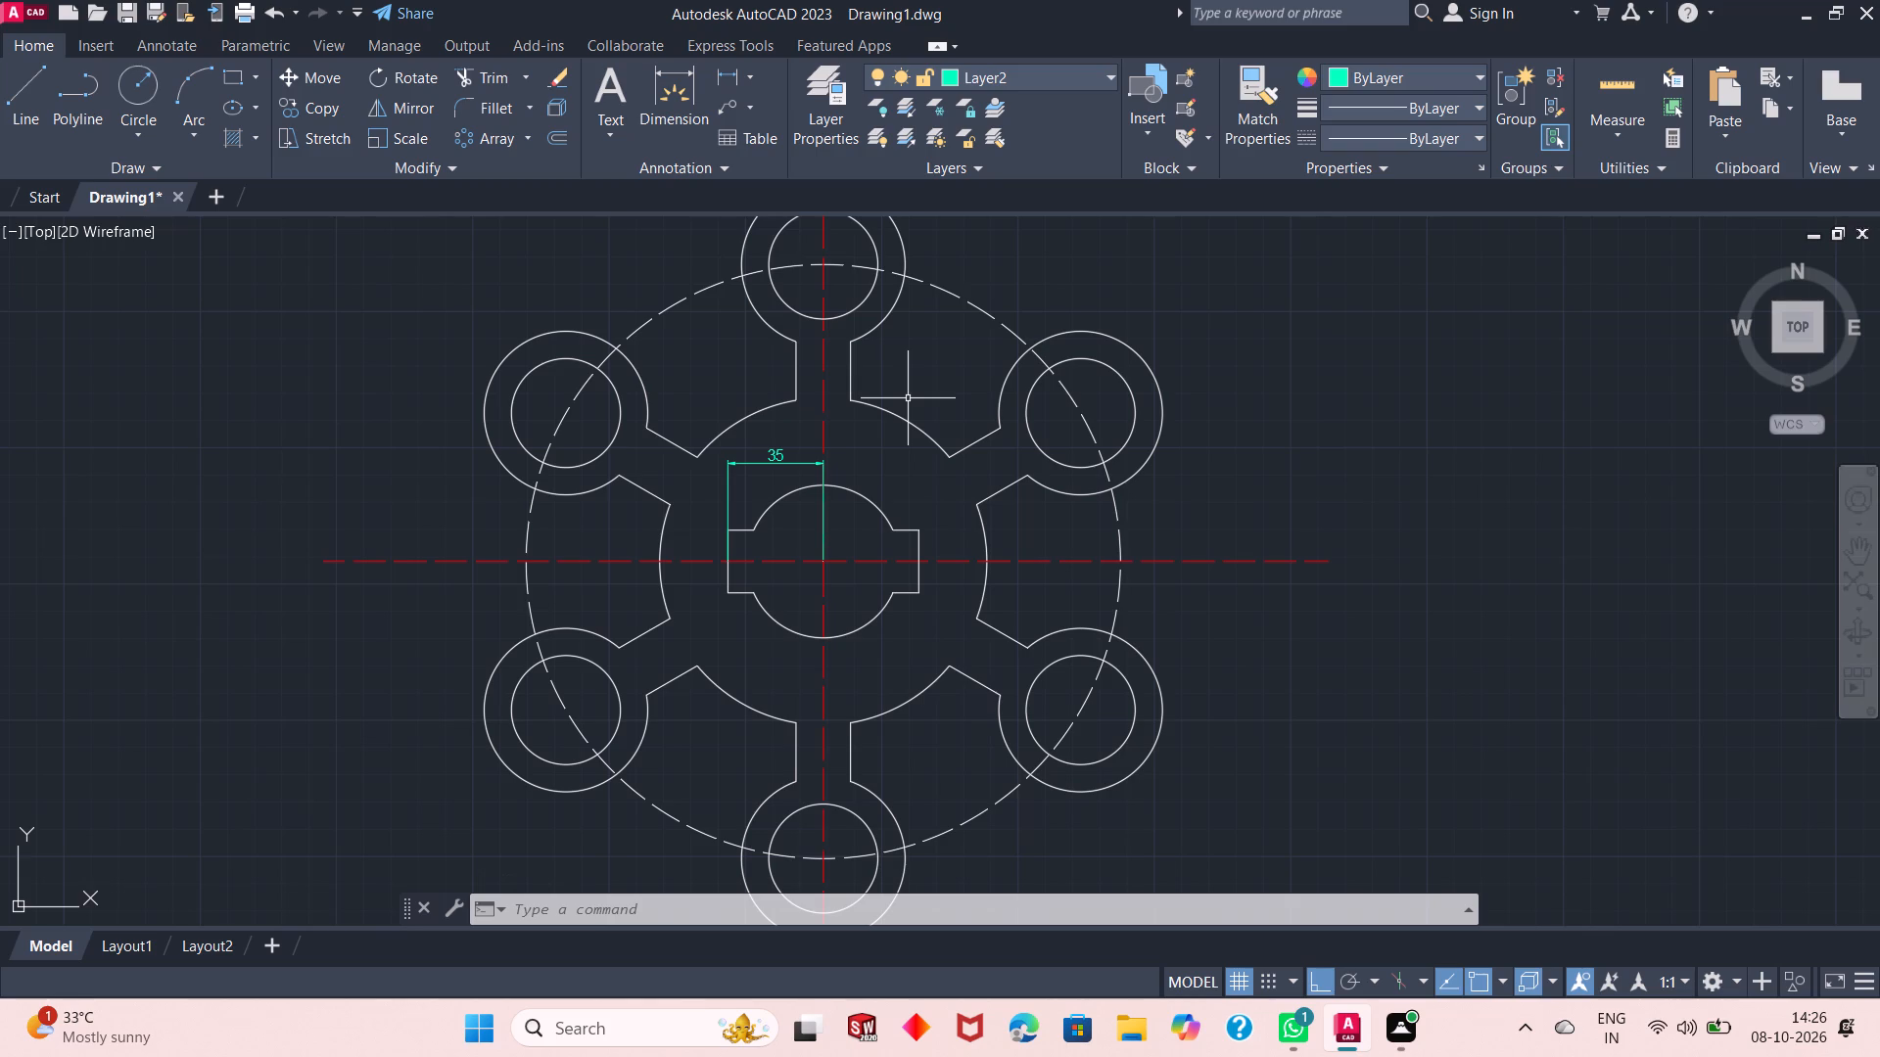
pyautogui.press('d')
pyautogui.press('Return')
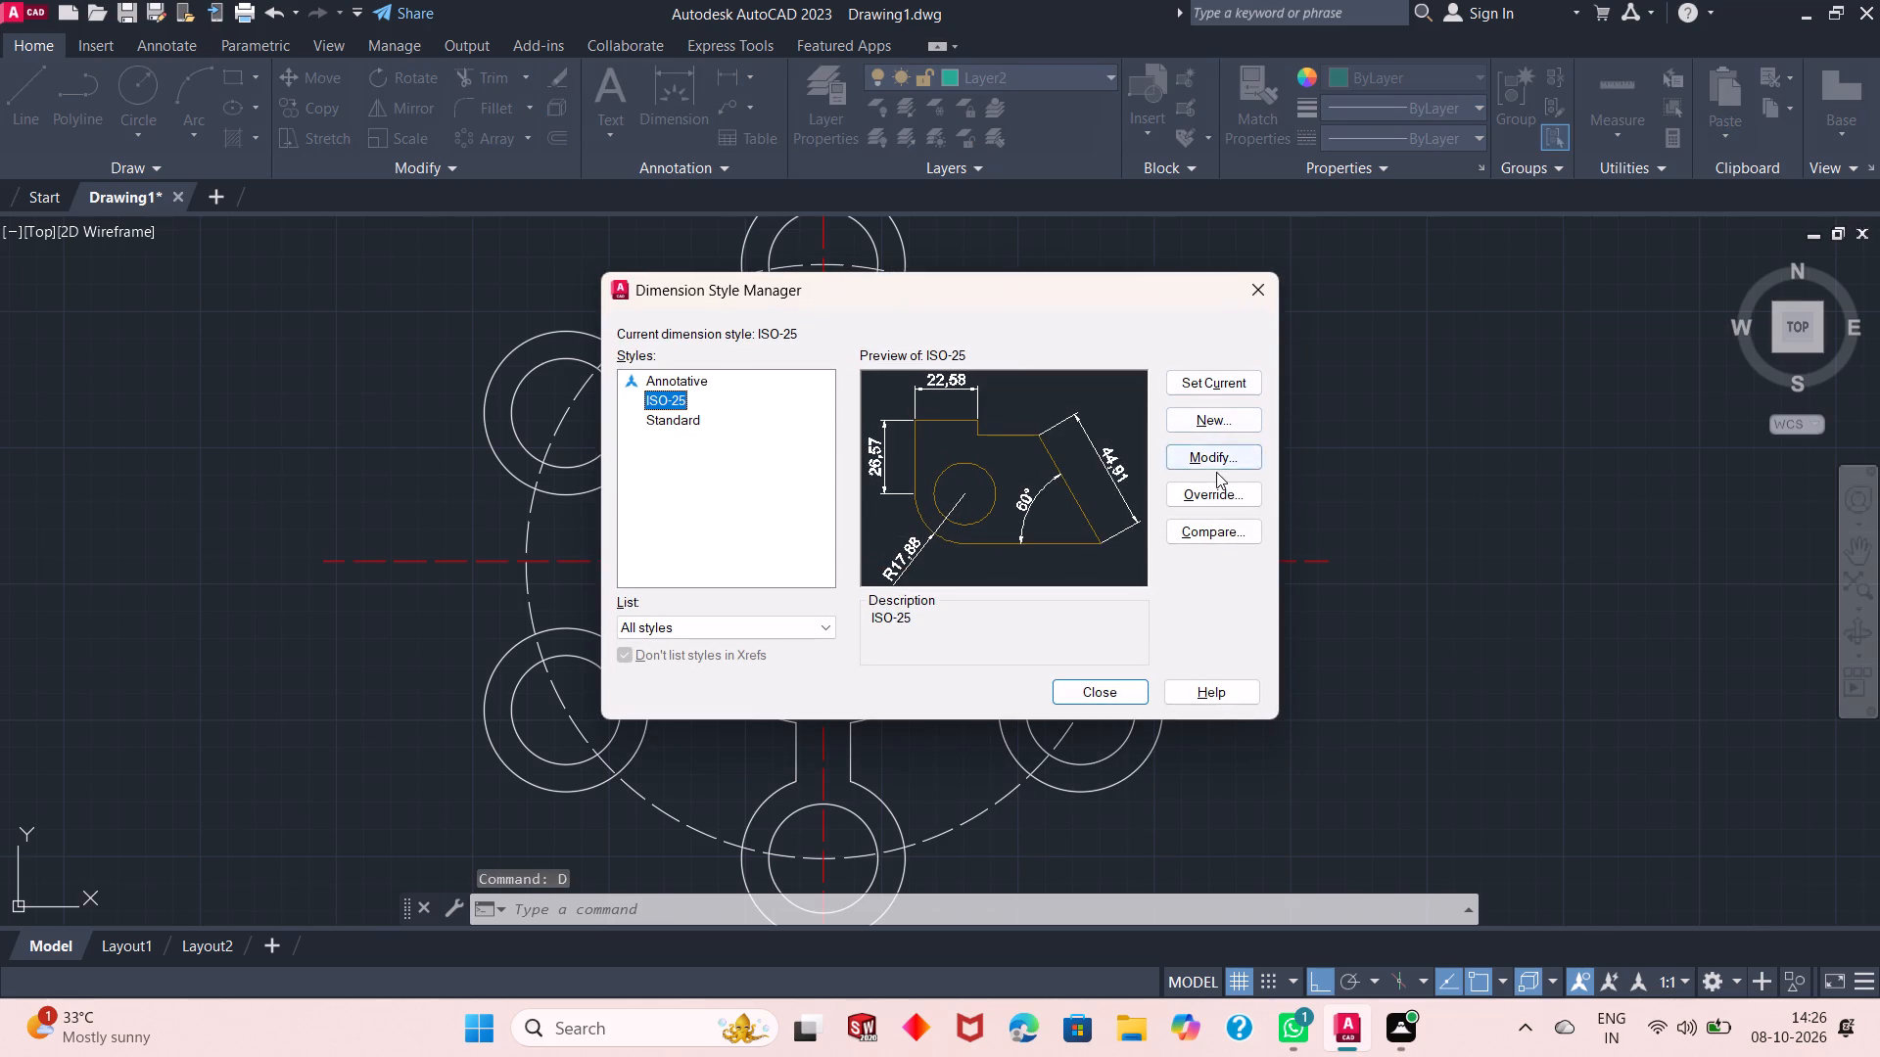
pyautogui.click(1218, 453)
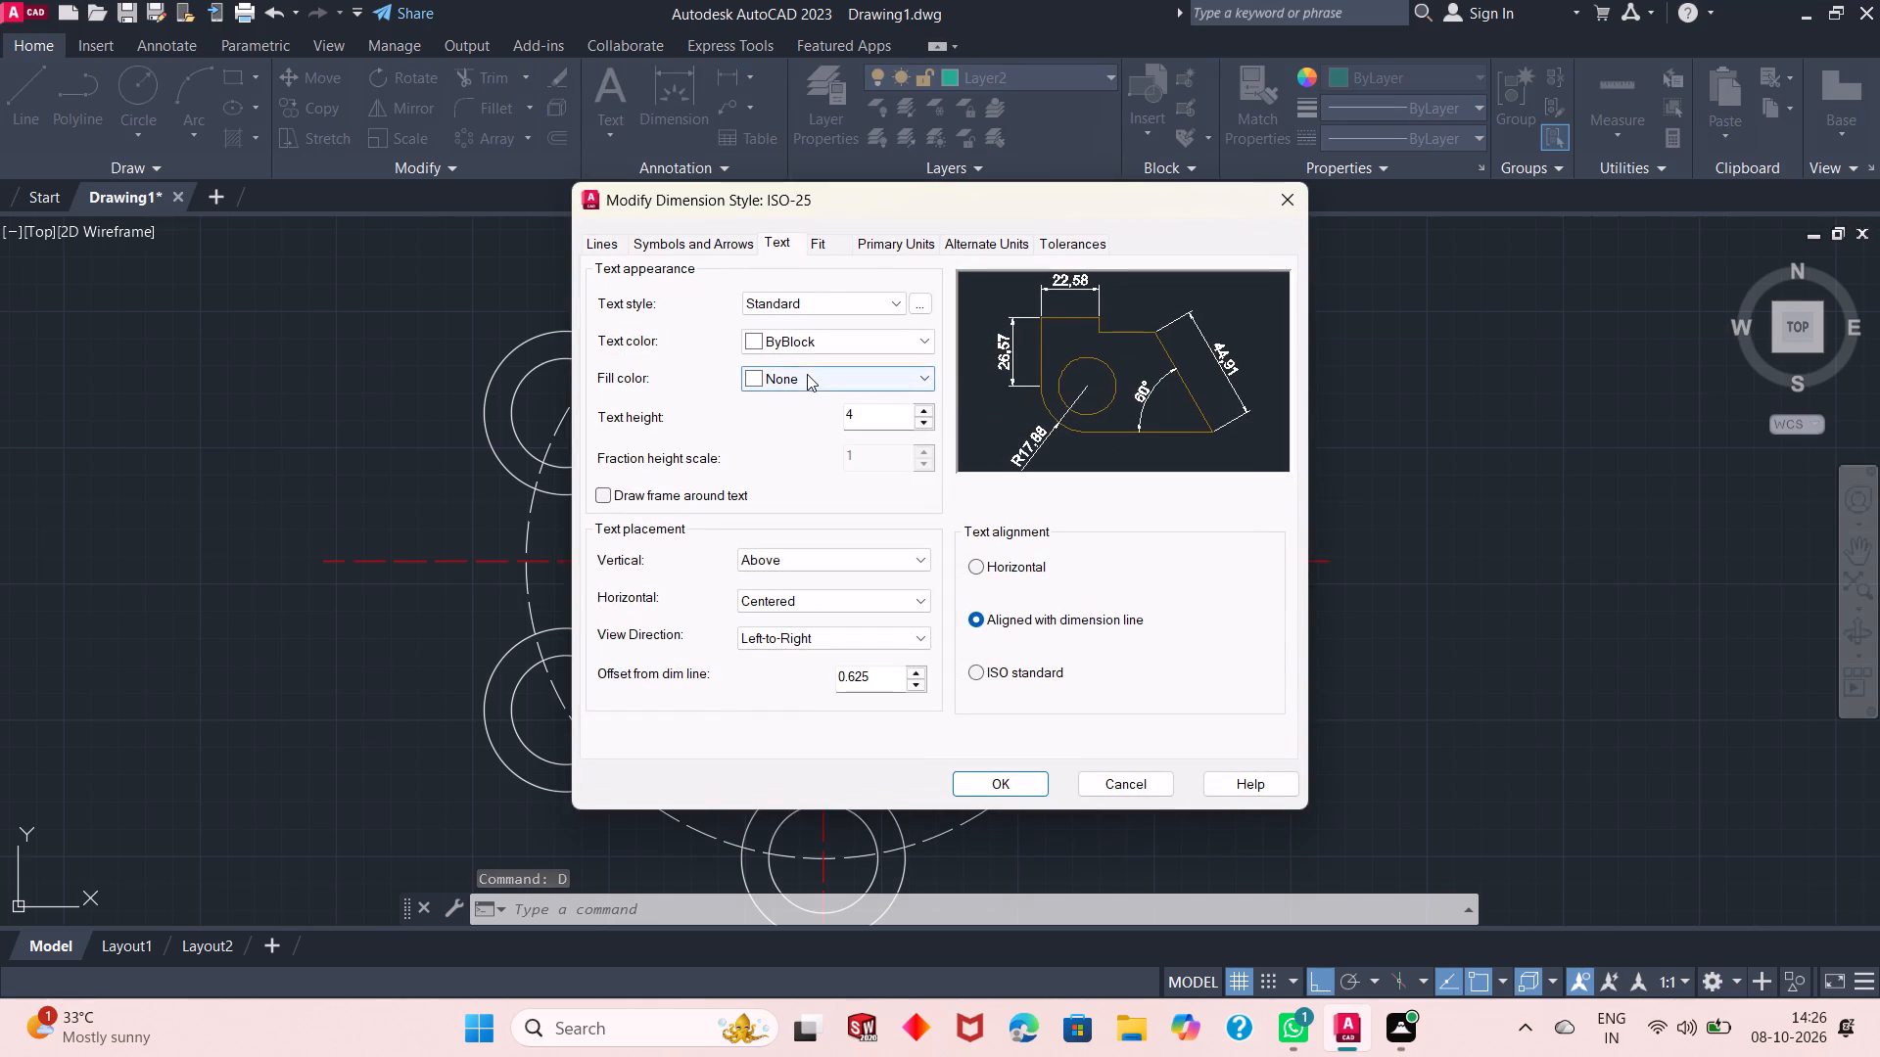
pyautogui.doubleClick(869, 406)
pyautogui.write('4.5')
pyautogui.press('Return')
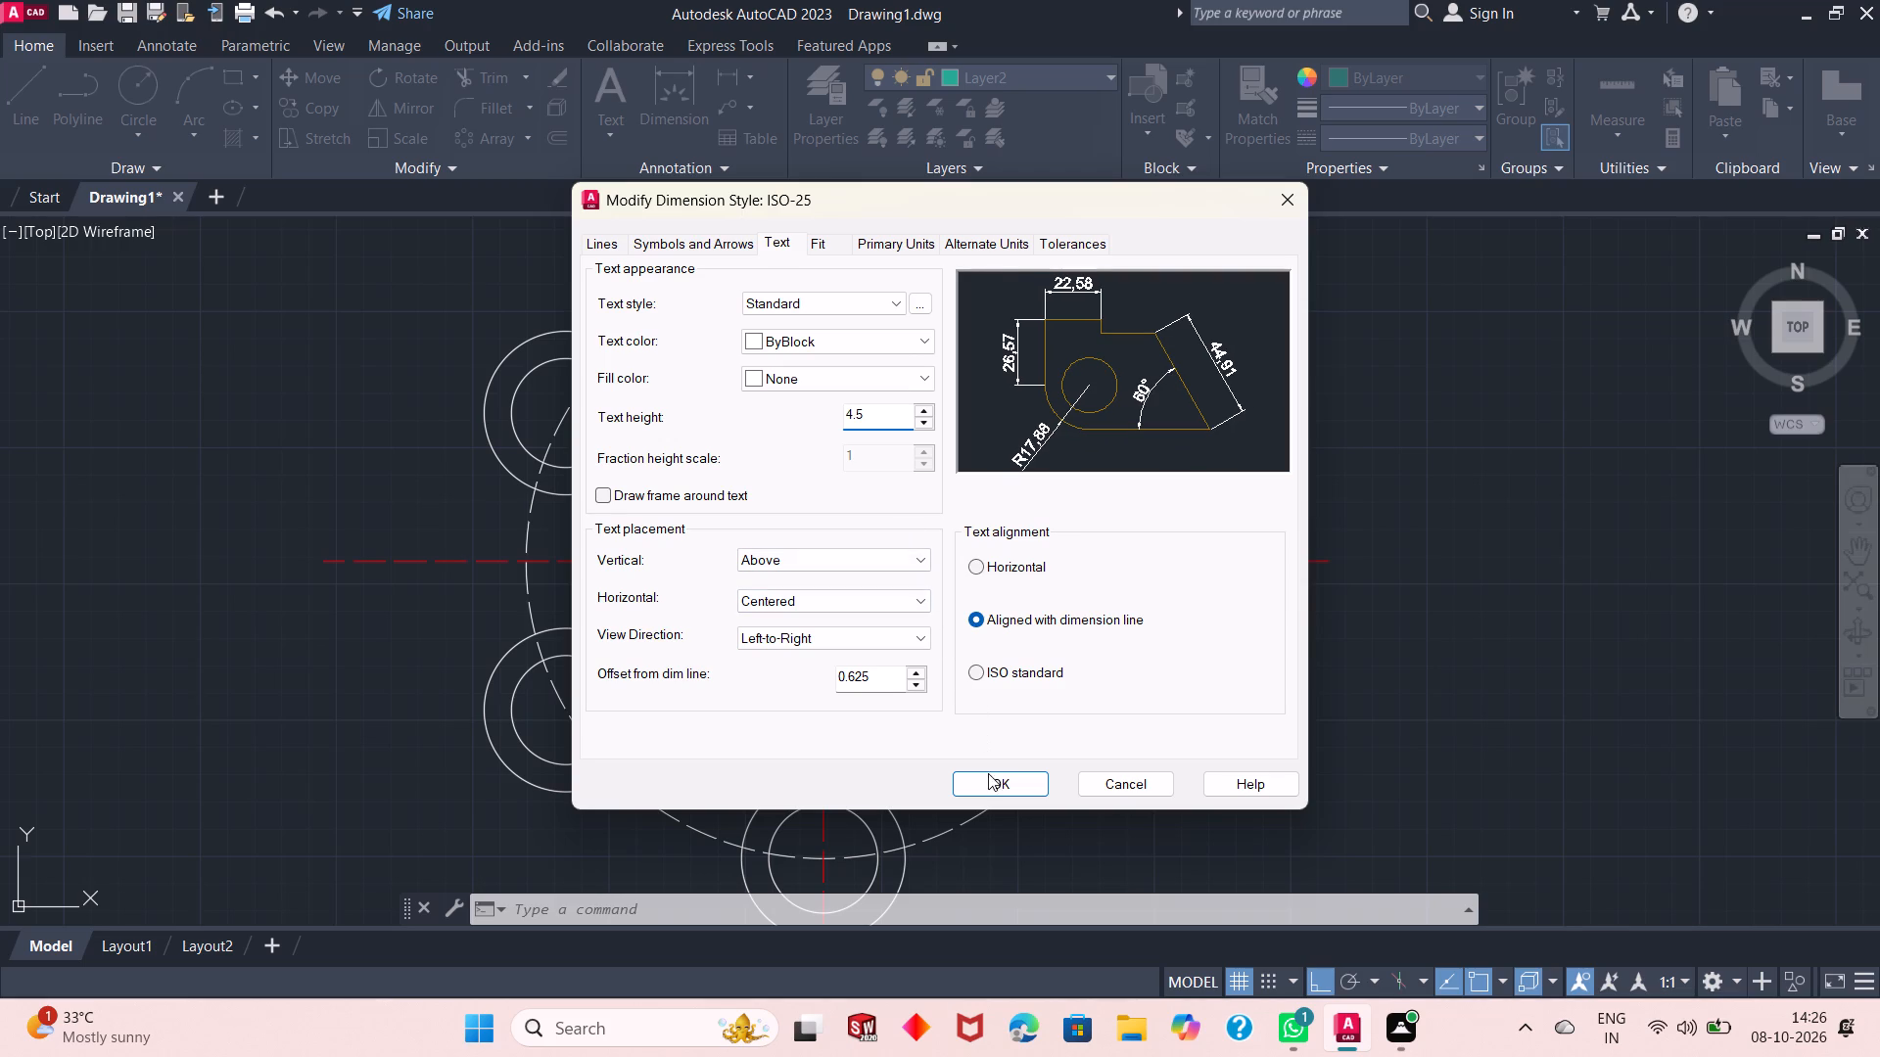
pyautogui.click(988, 787)
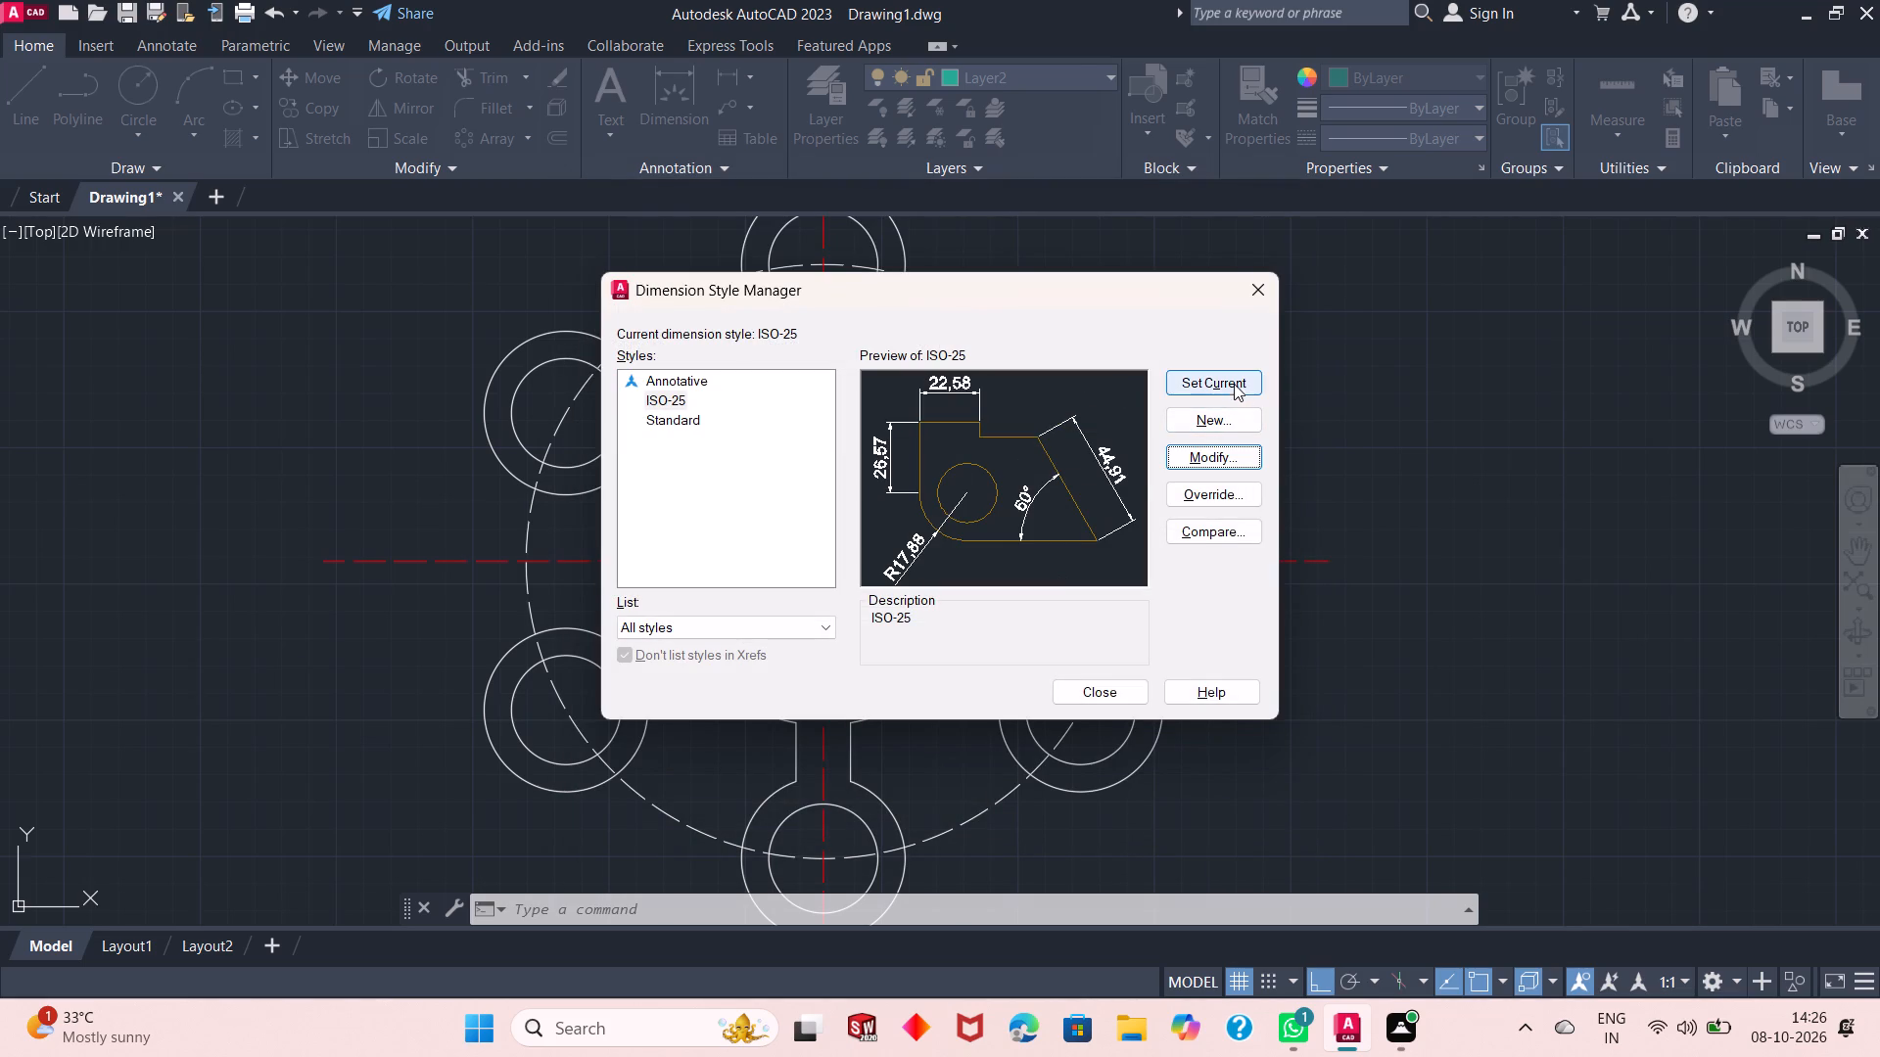
pyautogui.click(1233, 382)
pyautogui.click(1273, 293)
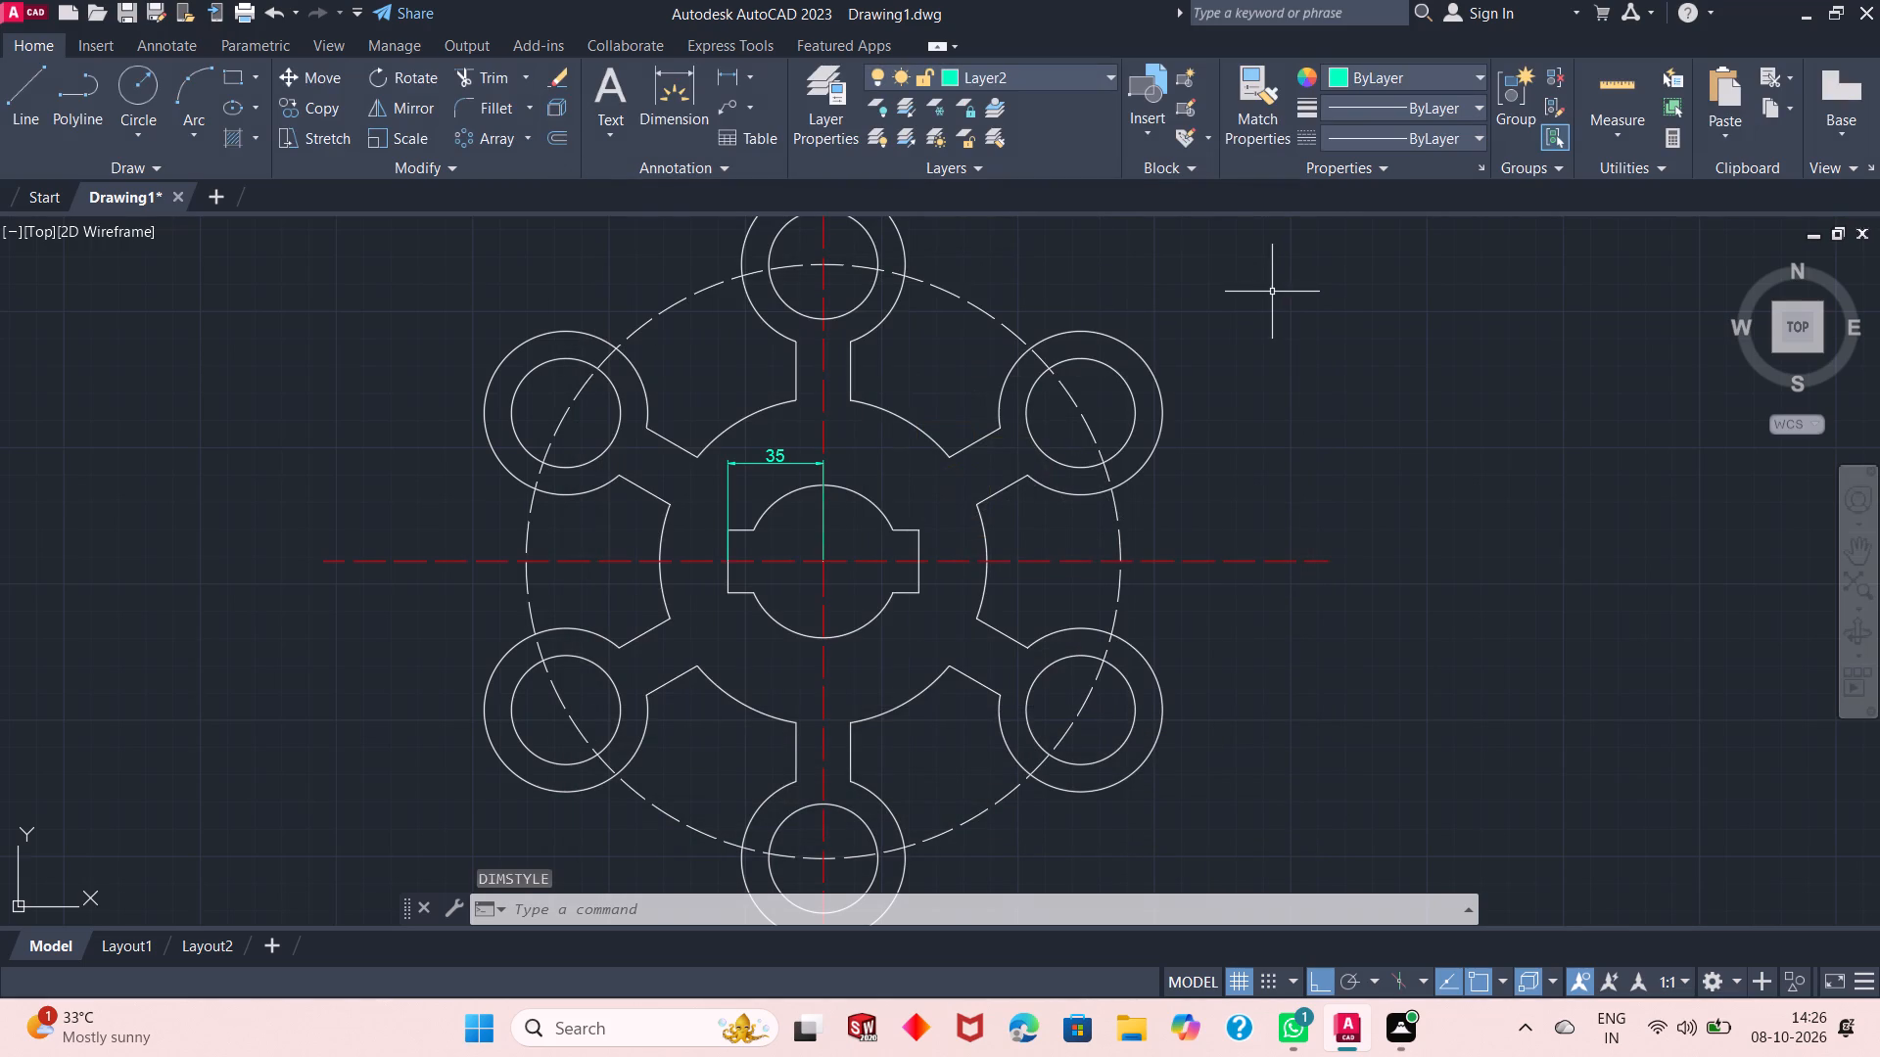
# Add a horizontal linear dimension from the hub centre to the slot's right side, level with the existing one above the bore.
pyautogui.click(718, 68)
pyautogui.click(827, 568)
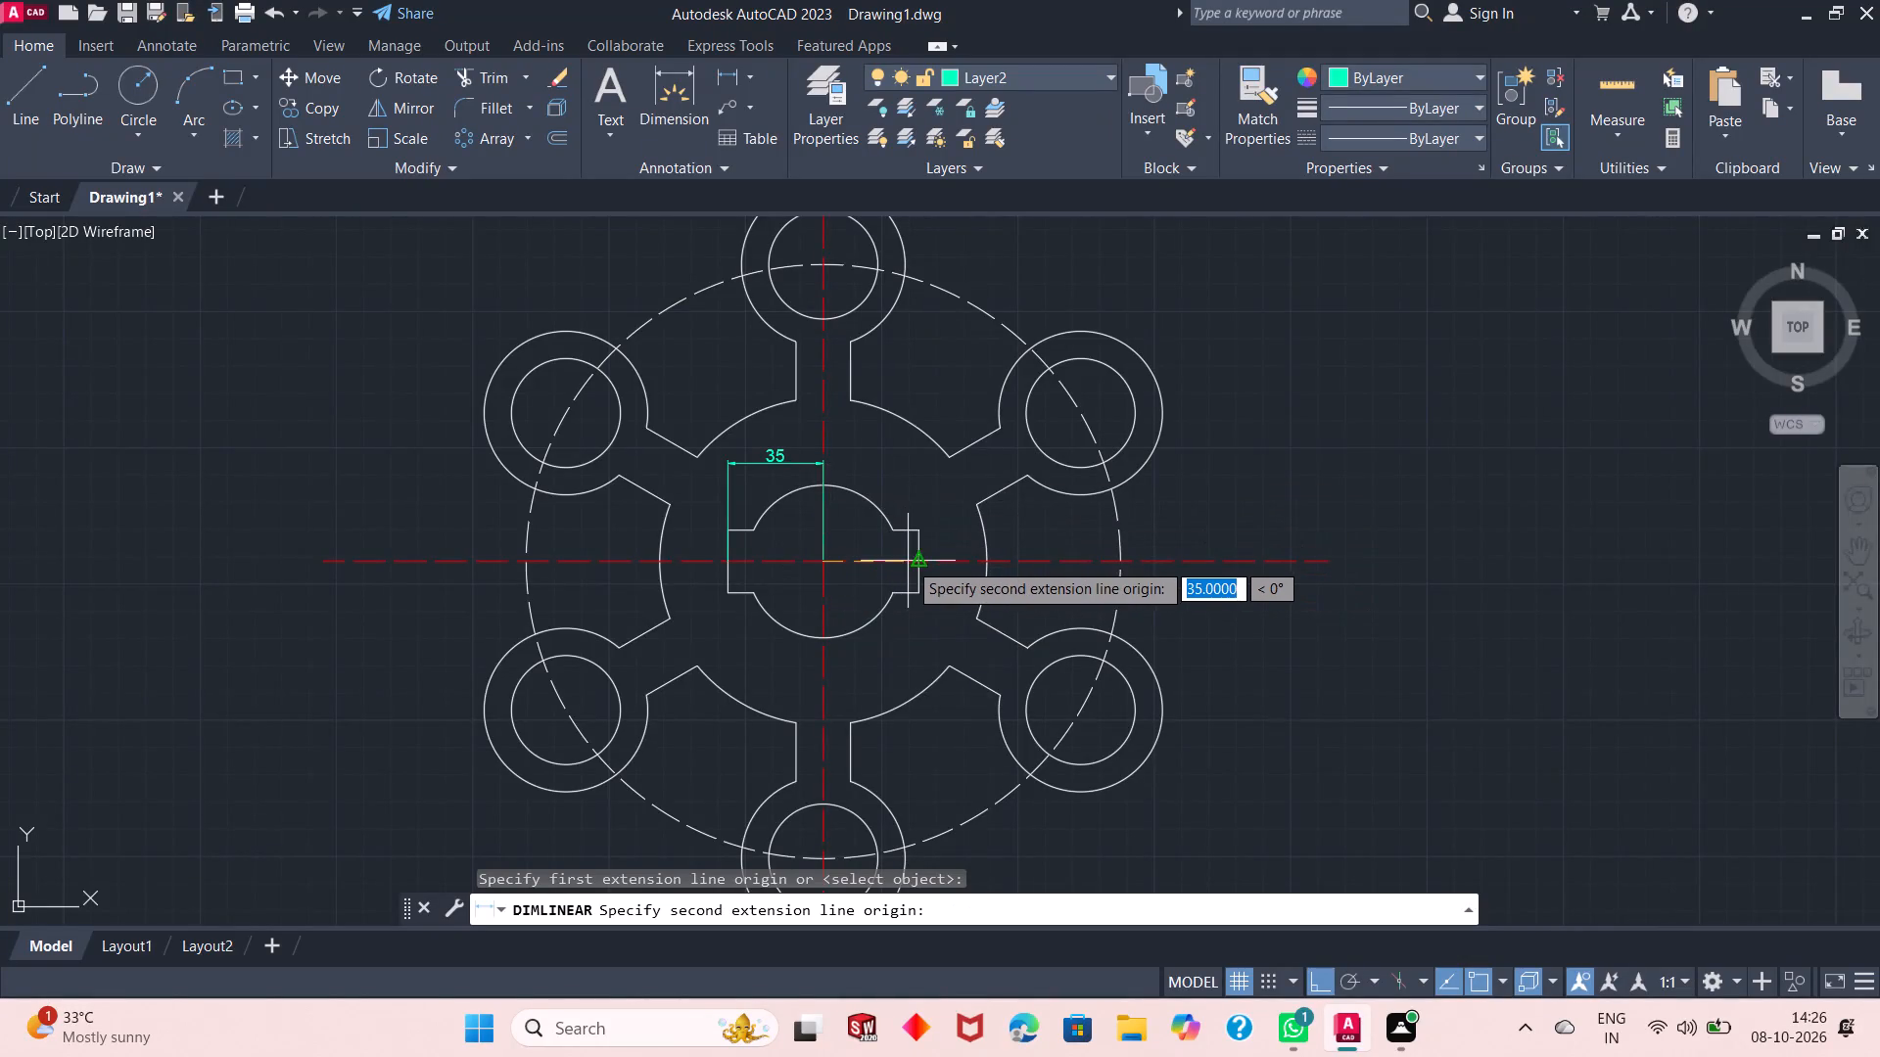
pyautogui.click(916, 564)
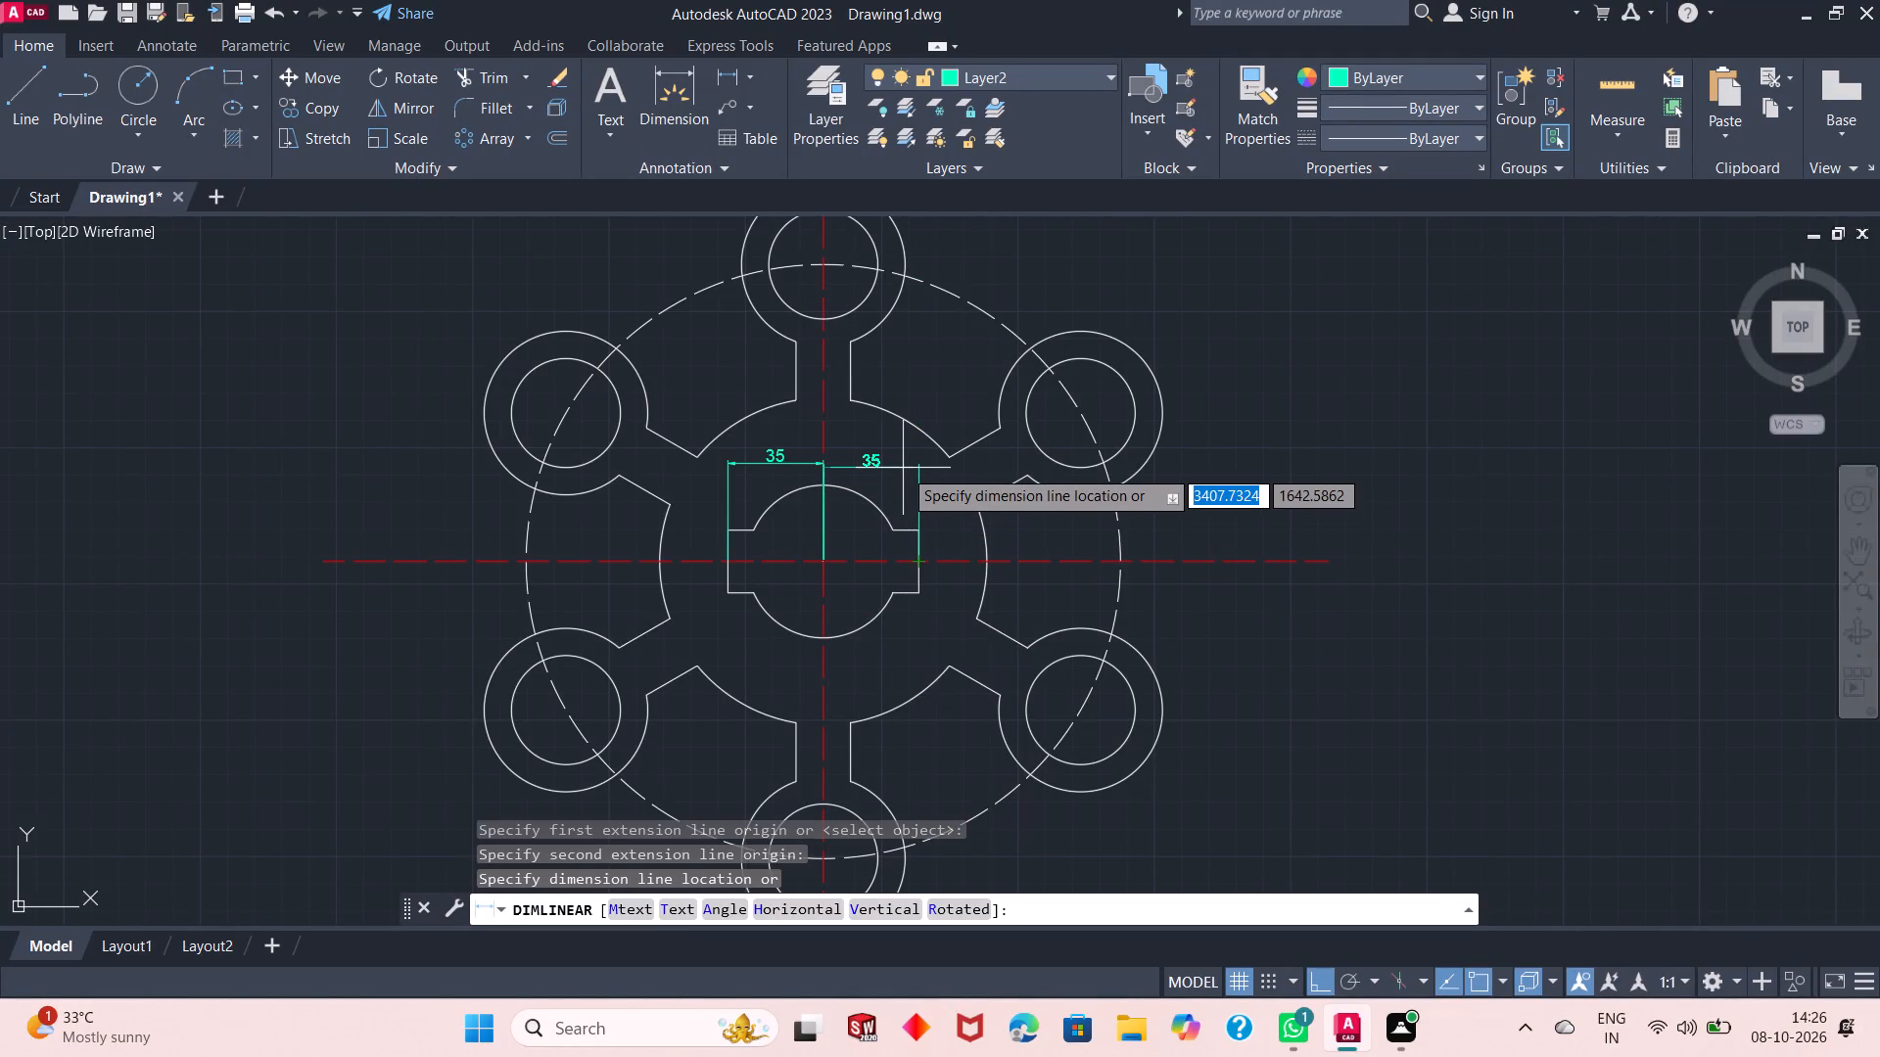
pyautogui.click(903, 465)
# Add a vertical linear dimension for the slot's height, placed just outside its right end.
pyautogui.rightClick(963, 361)
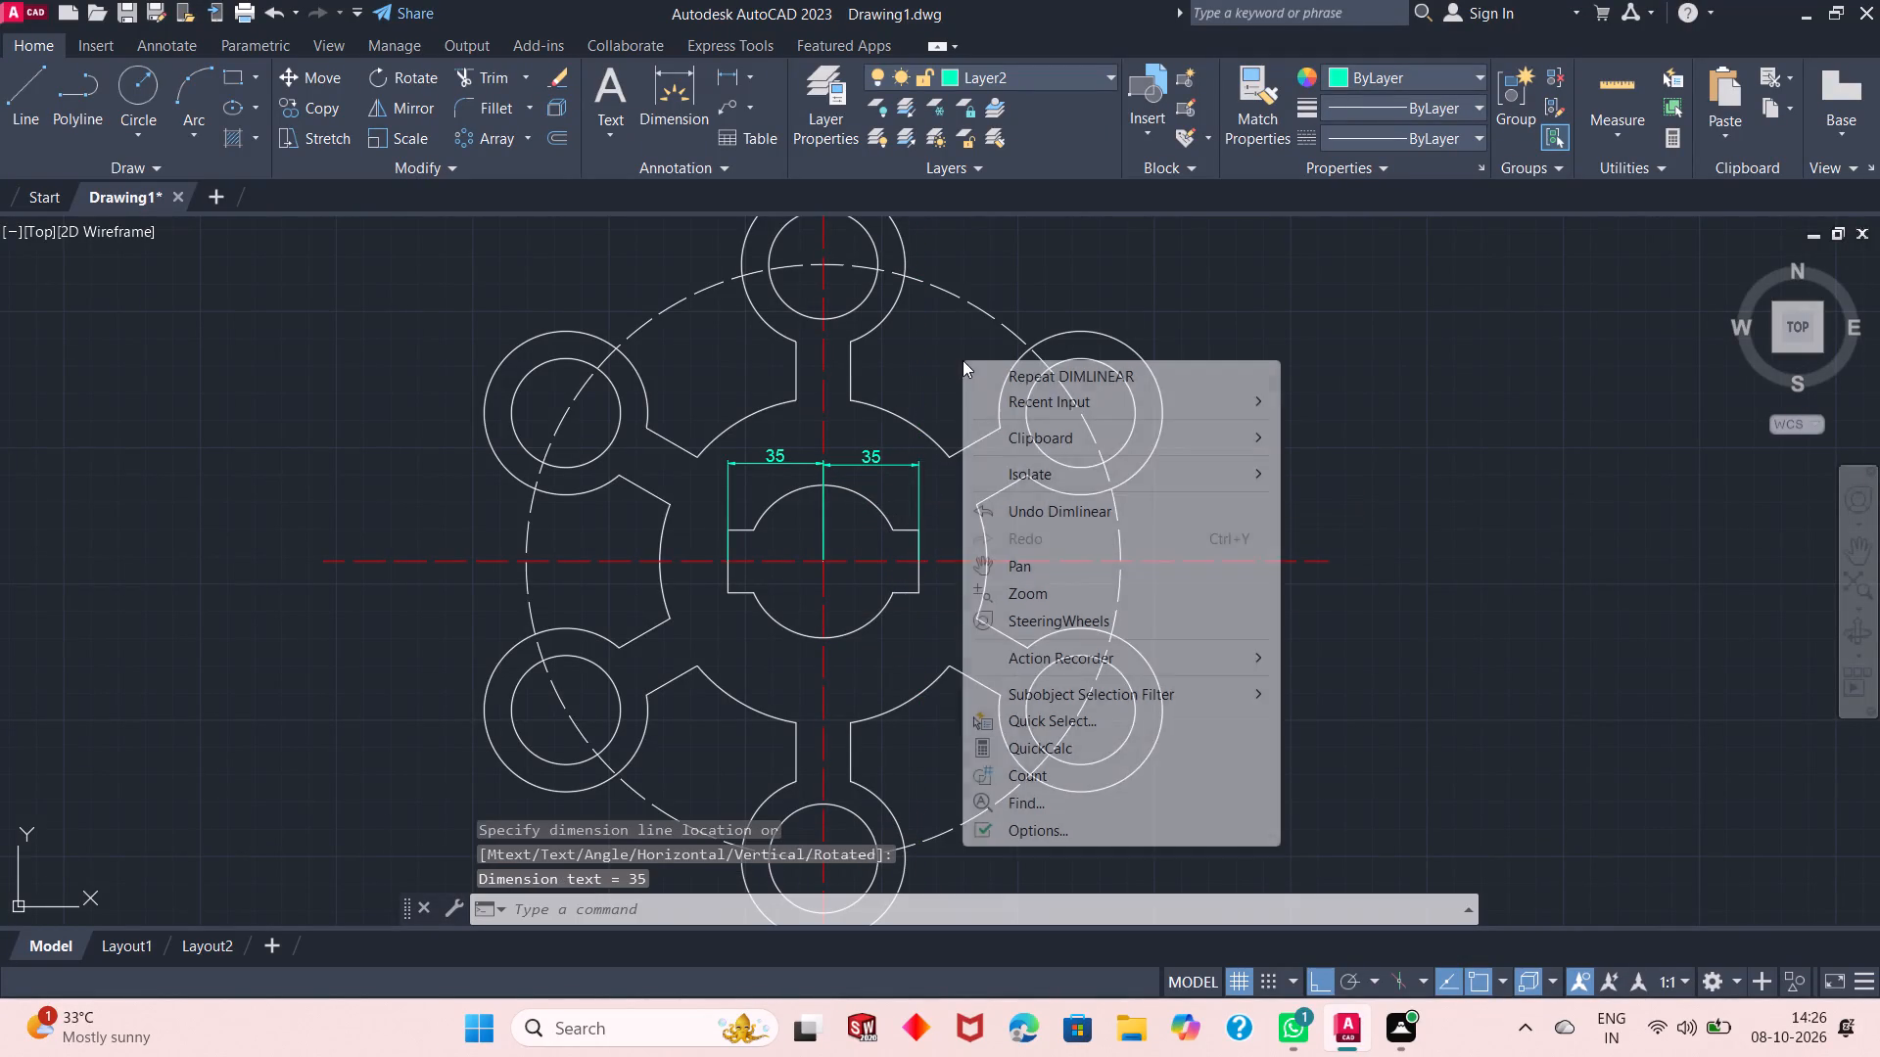
pyautogui.click(1010, 364)
pyautogui.click(923, 526)
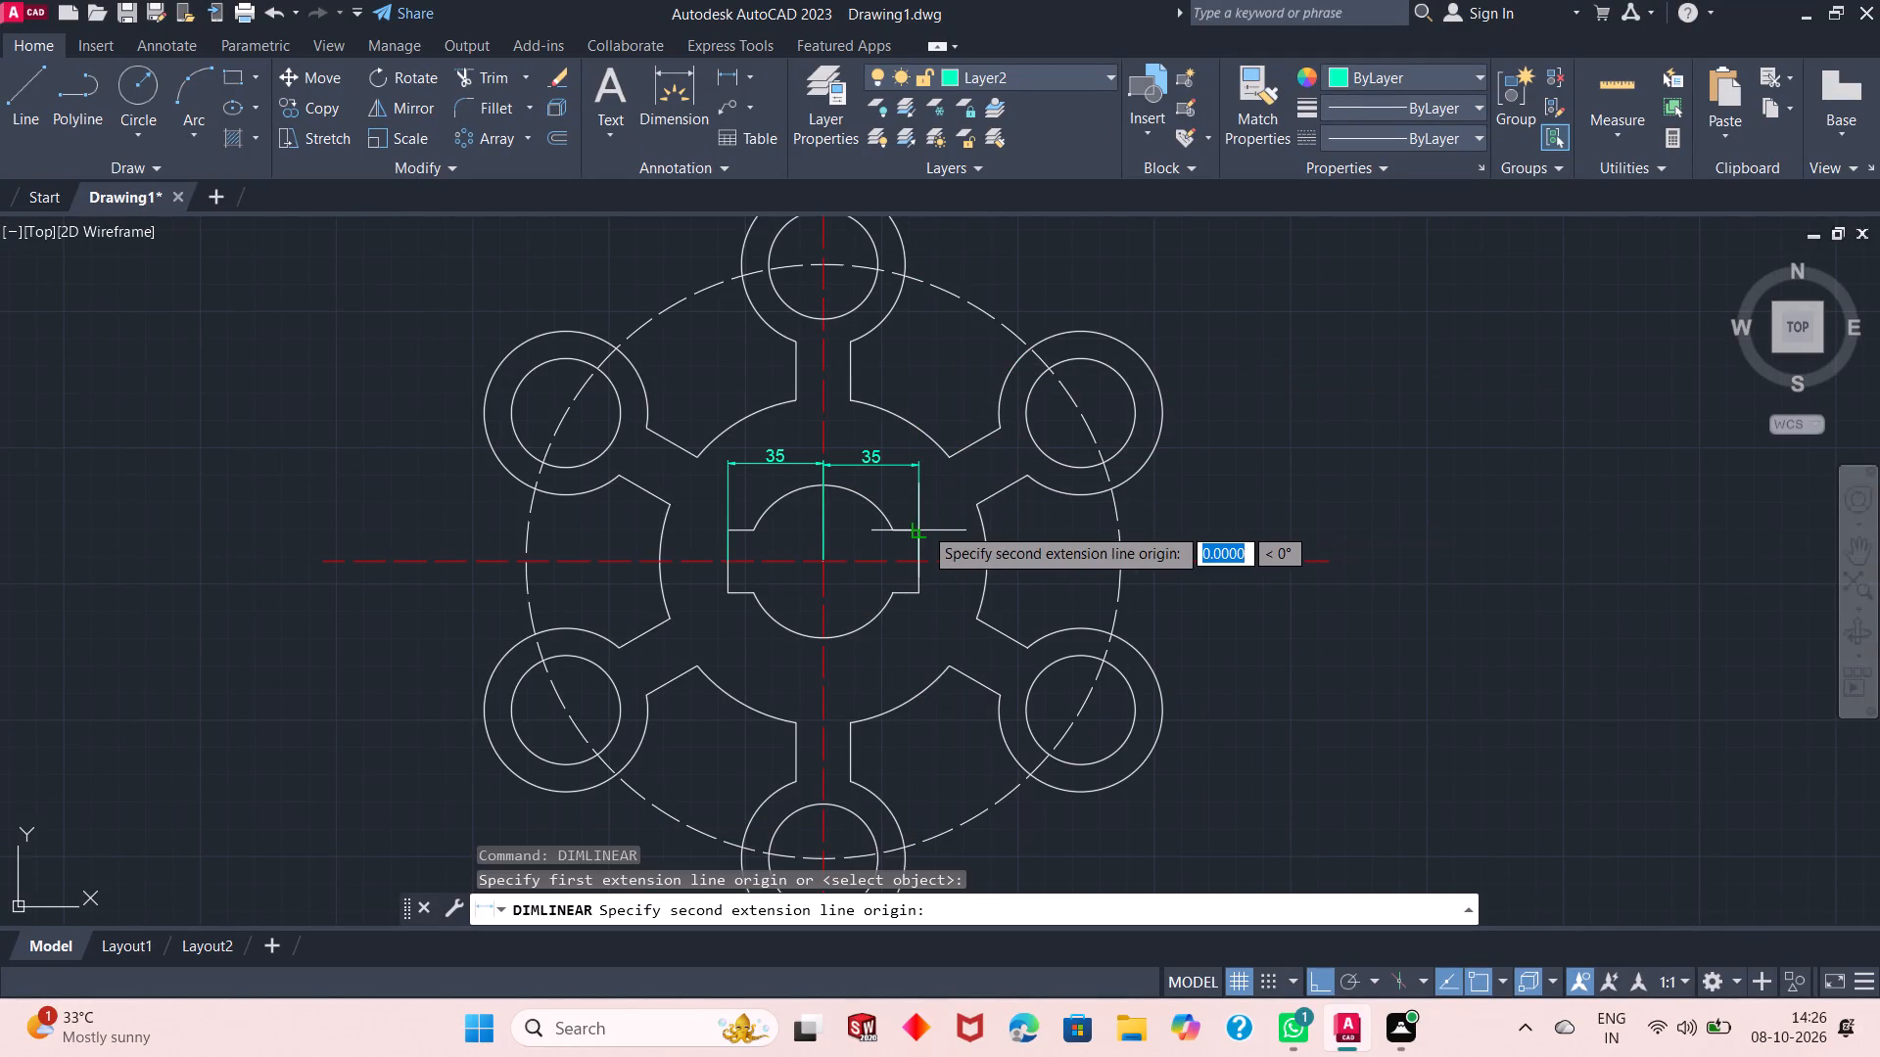
pyautogui.click(920, 586)
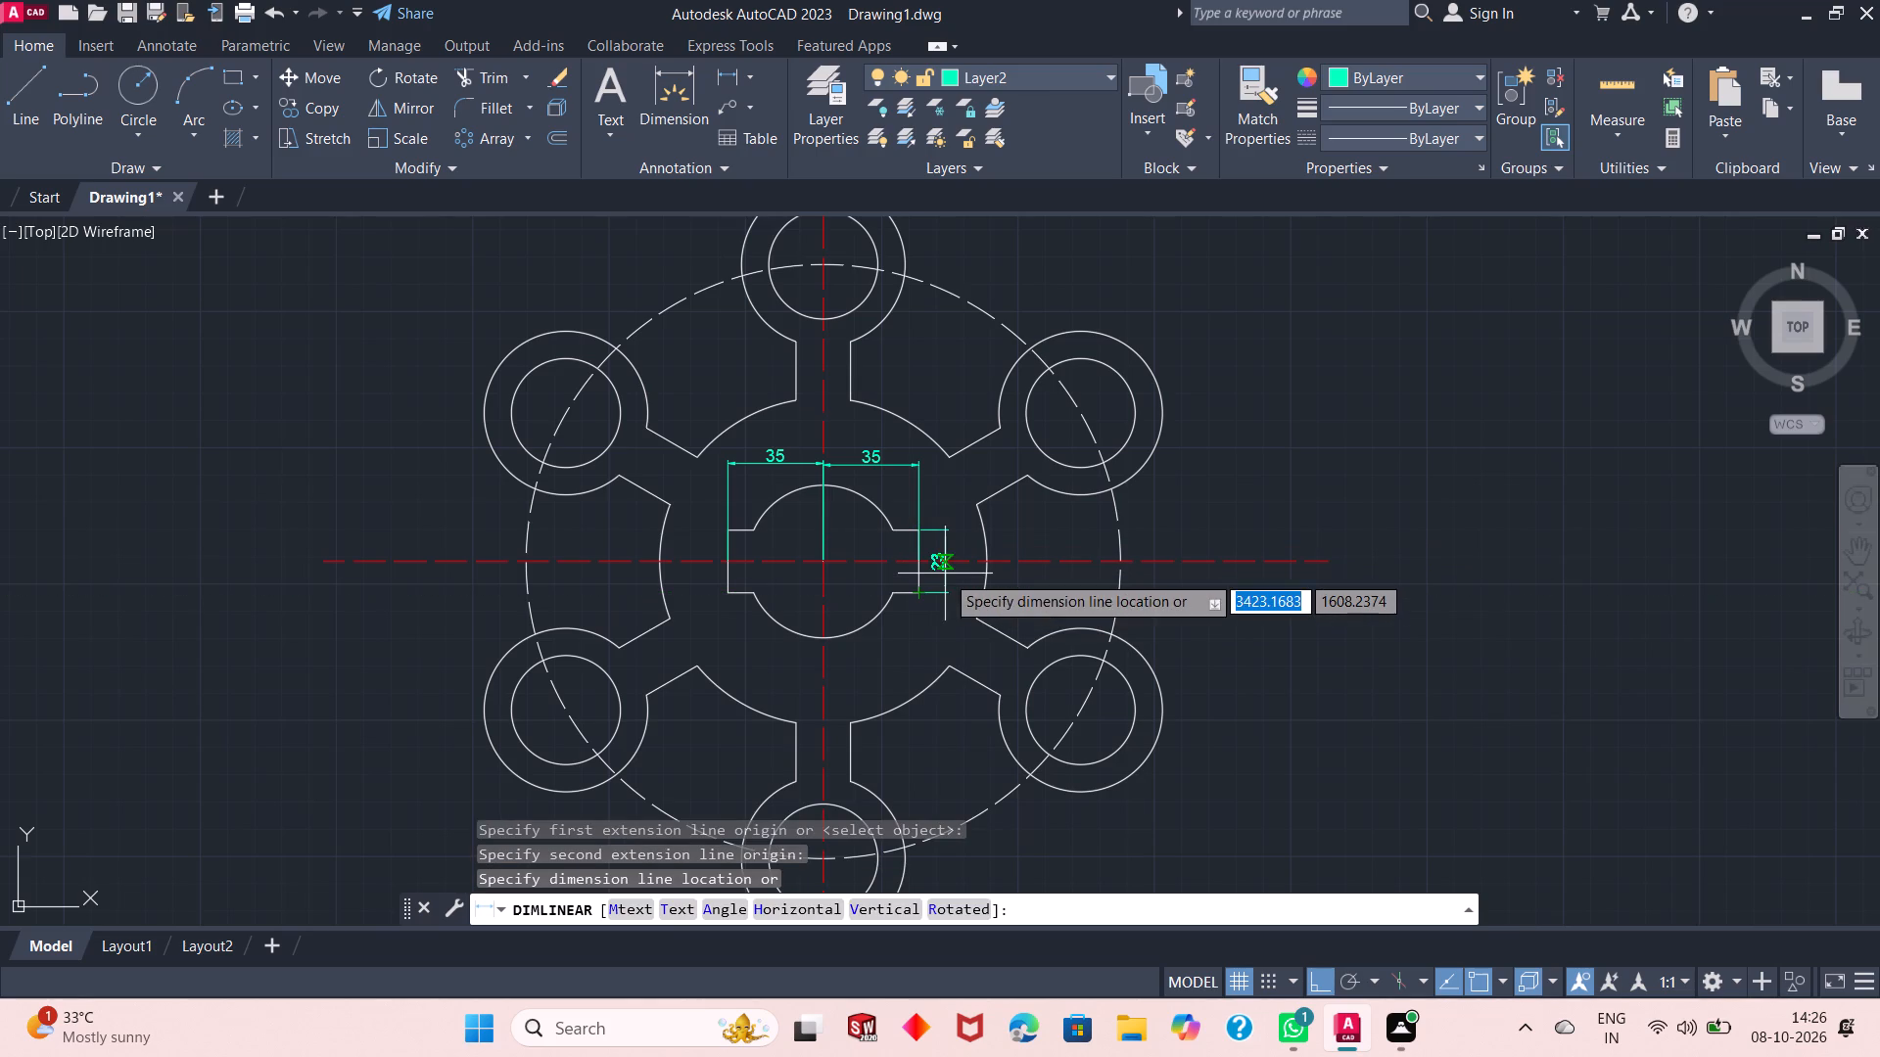
pyautogui.click(945, 574)
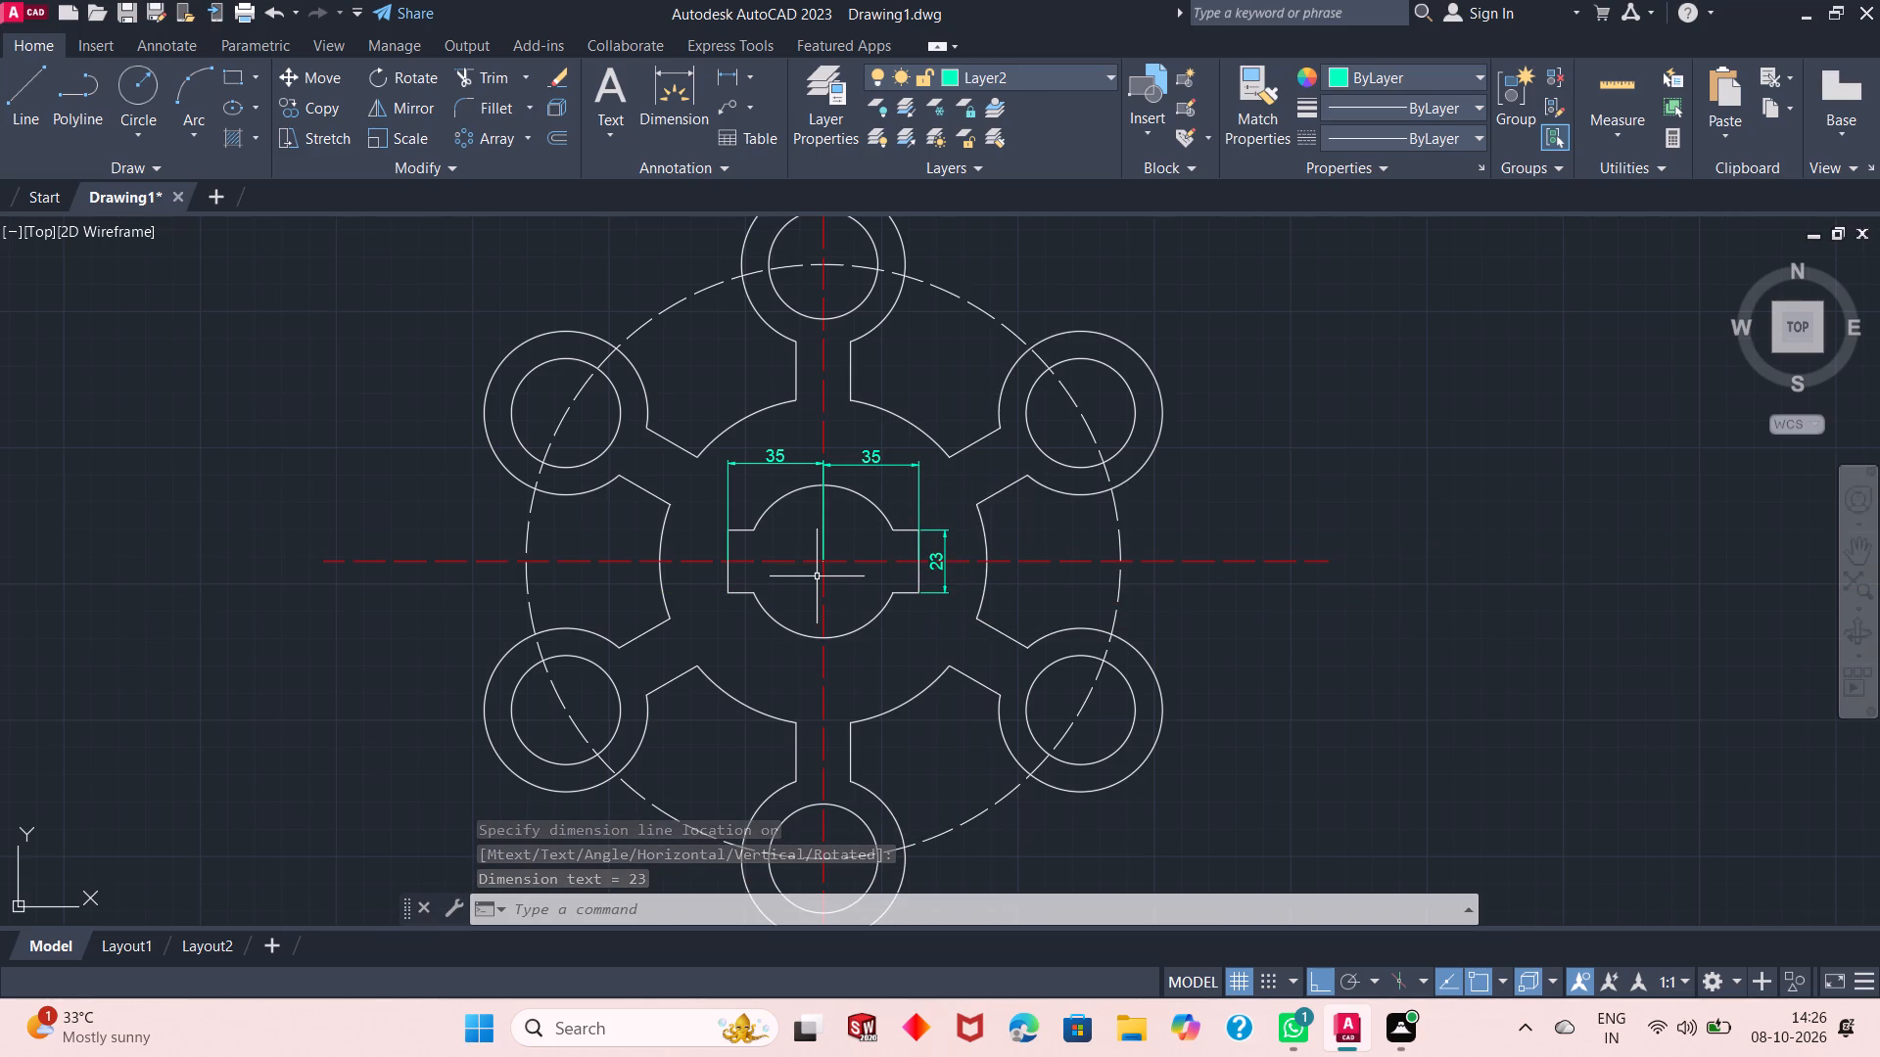
# Add an aligned dimension across the width of the upper-right arm, between the midpoints of its two edges.
pyautogui.click(753, 83)
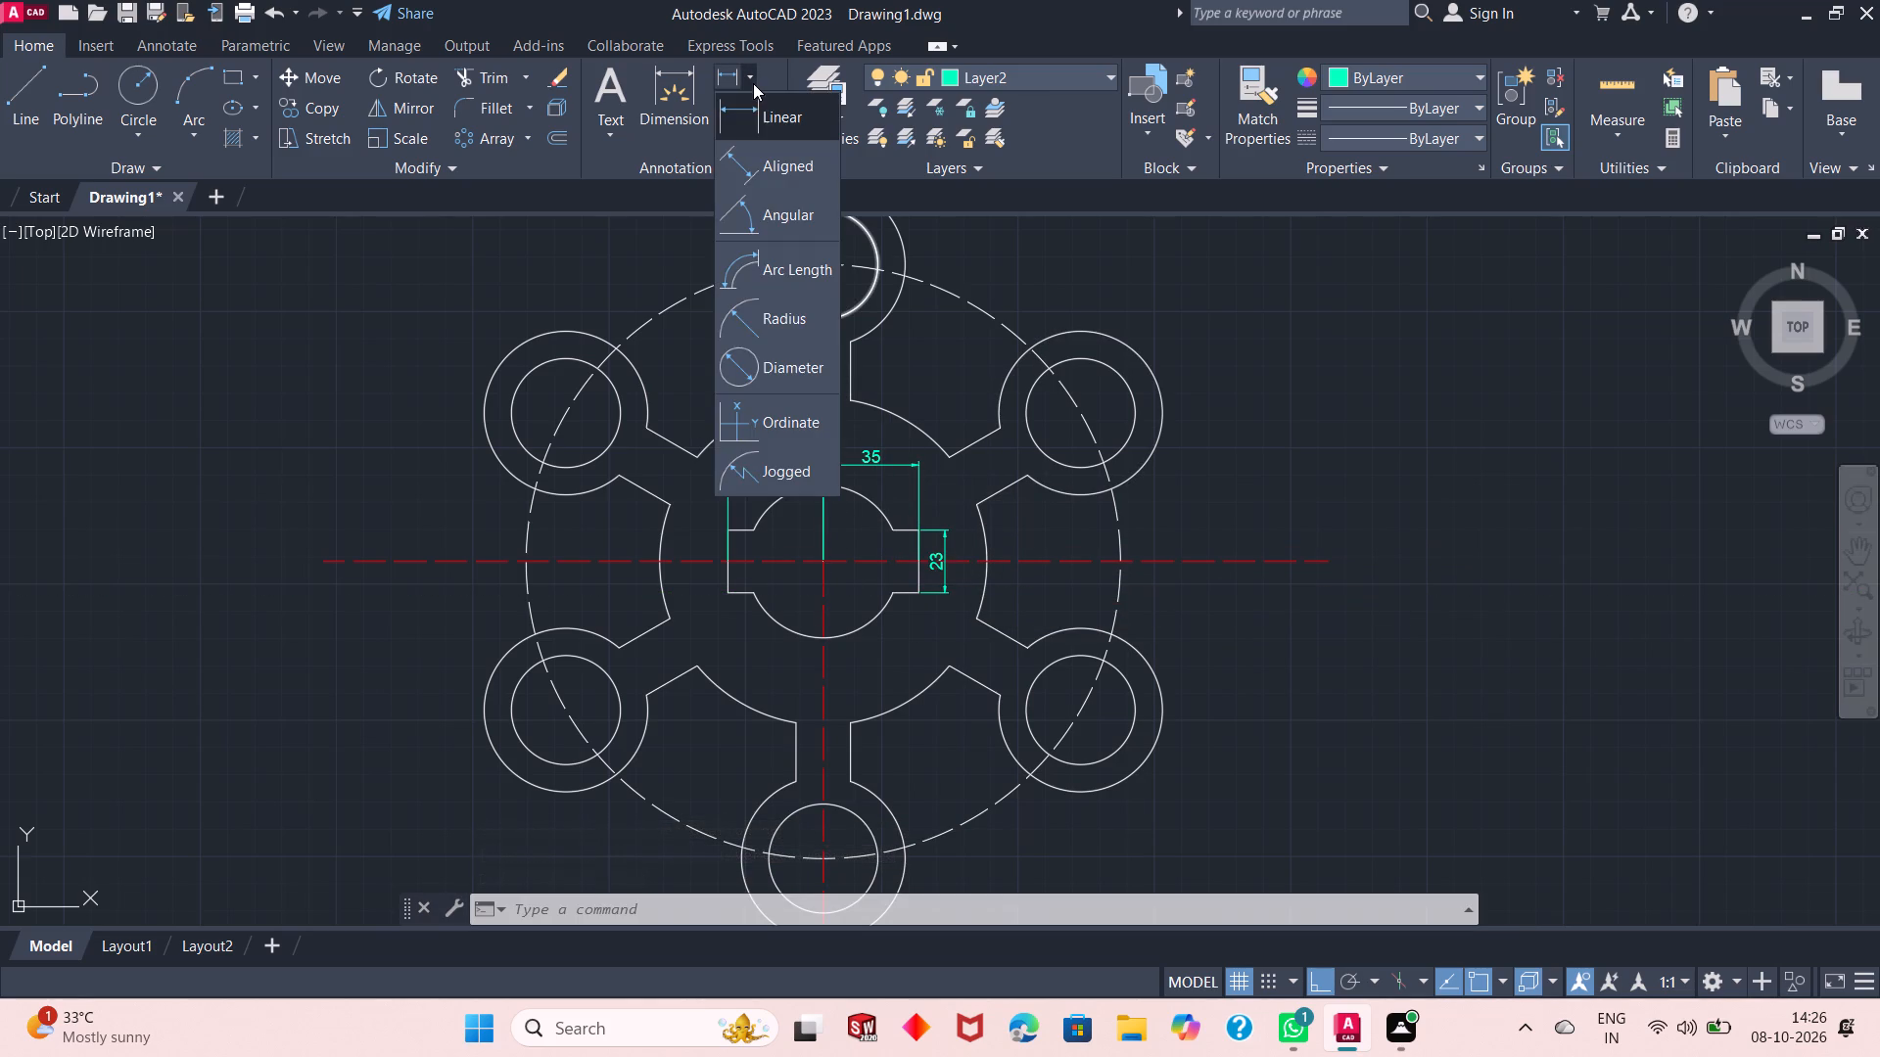
pyautogui.click(759, 174)
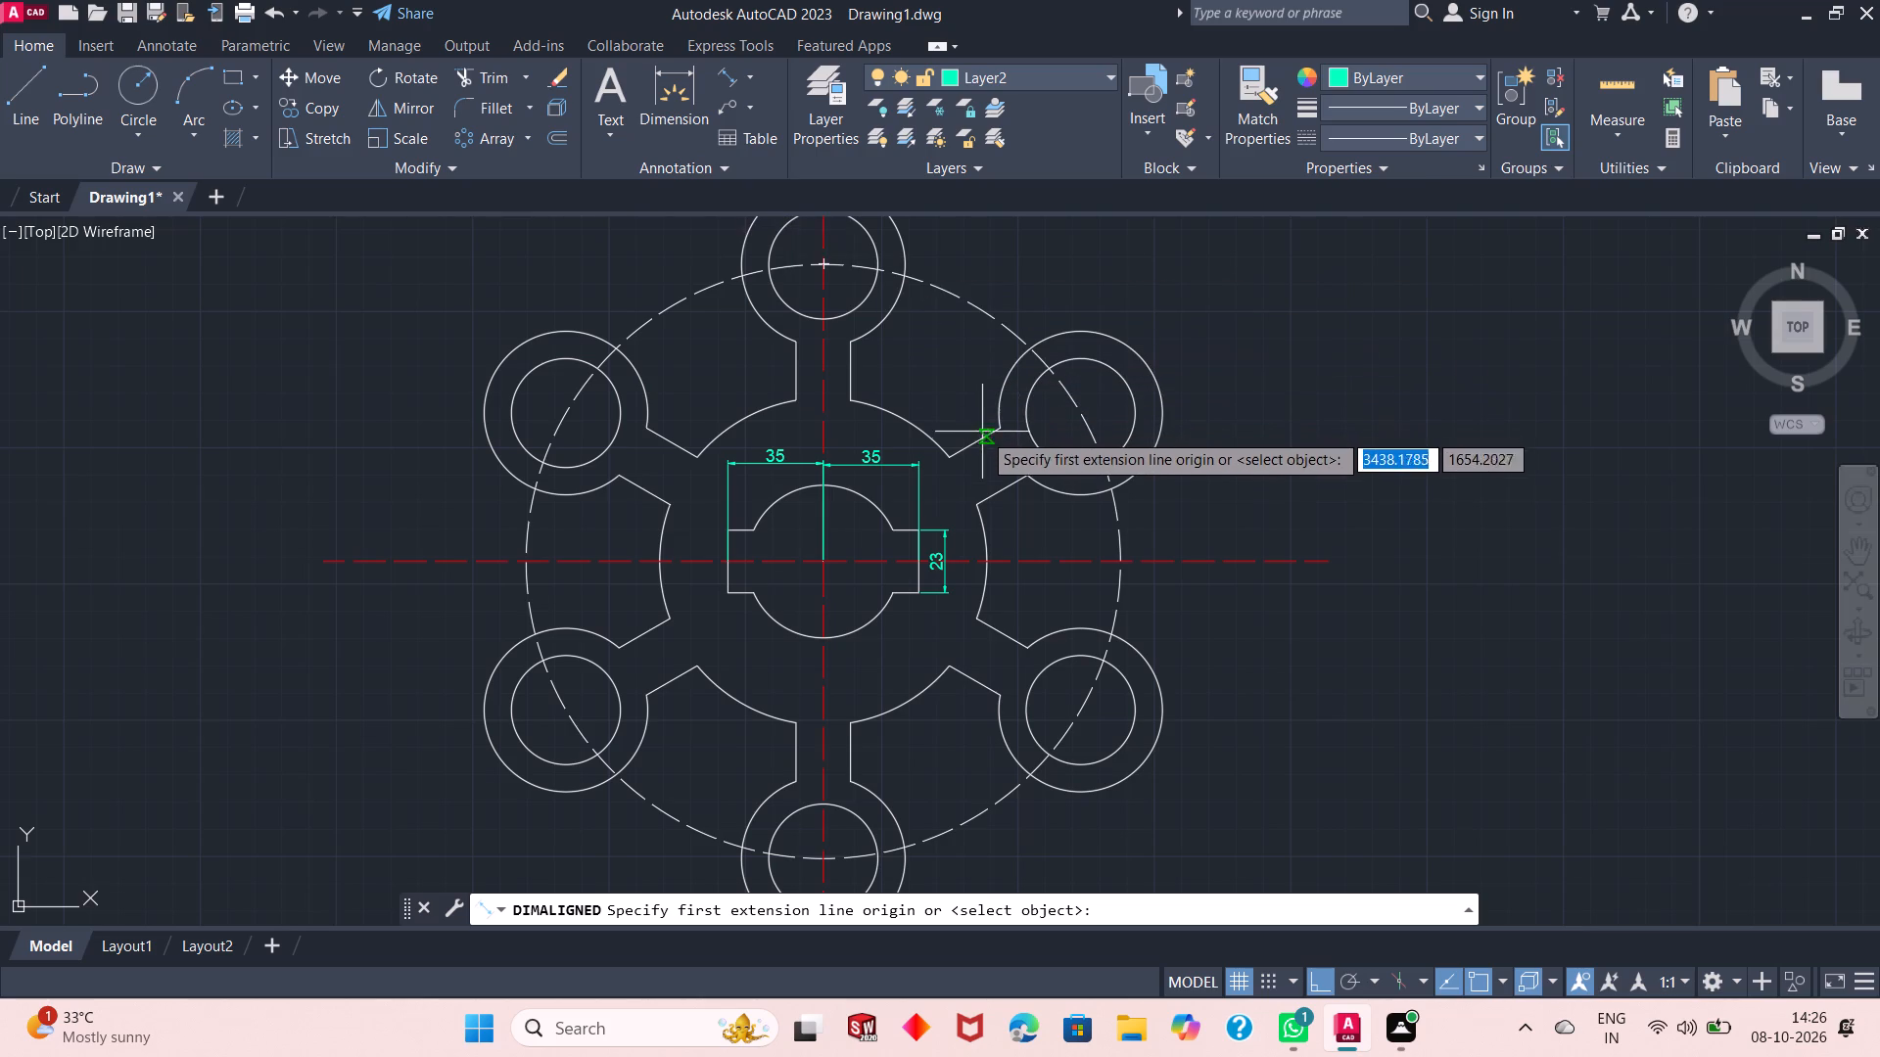
pyautogui.click(980, 444)
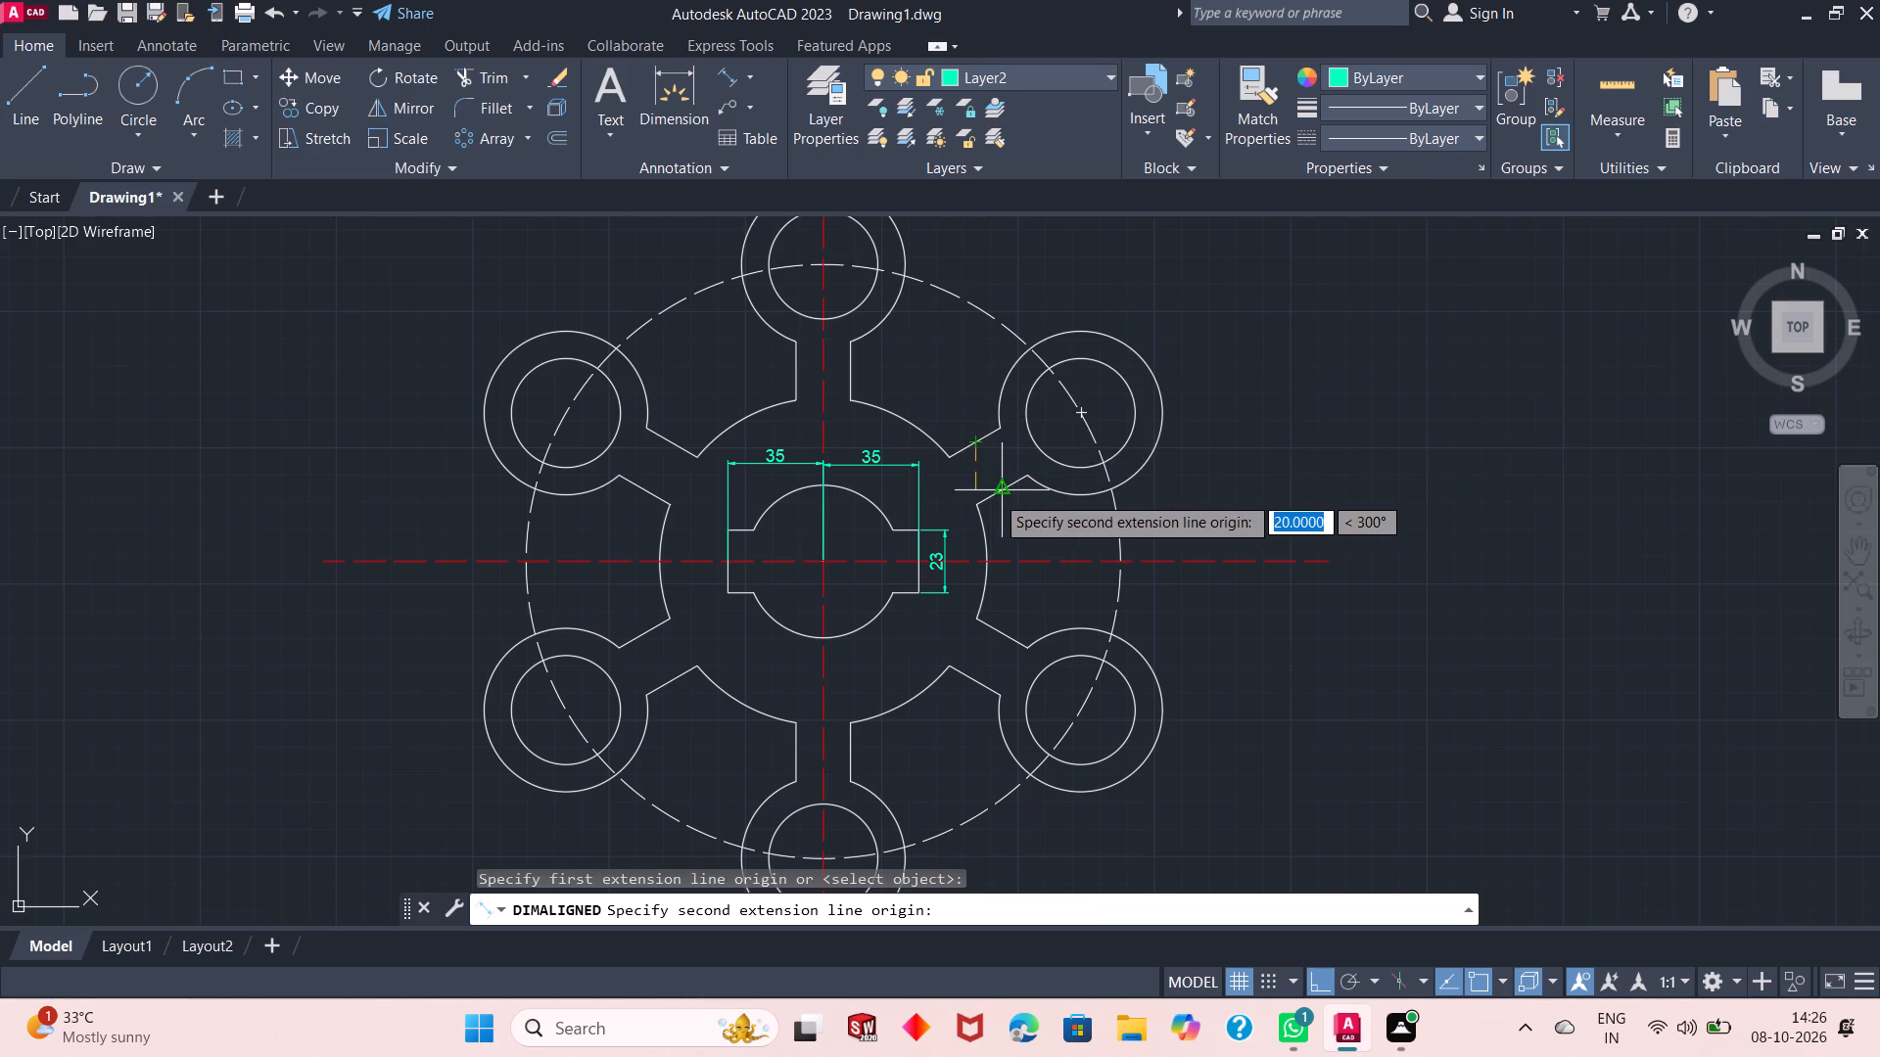
pyautogui.click(995, 494)
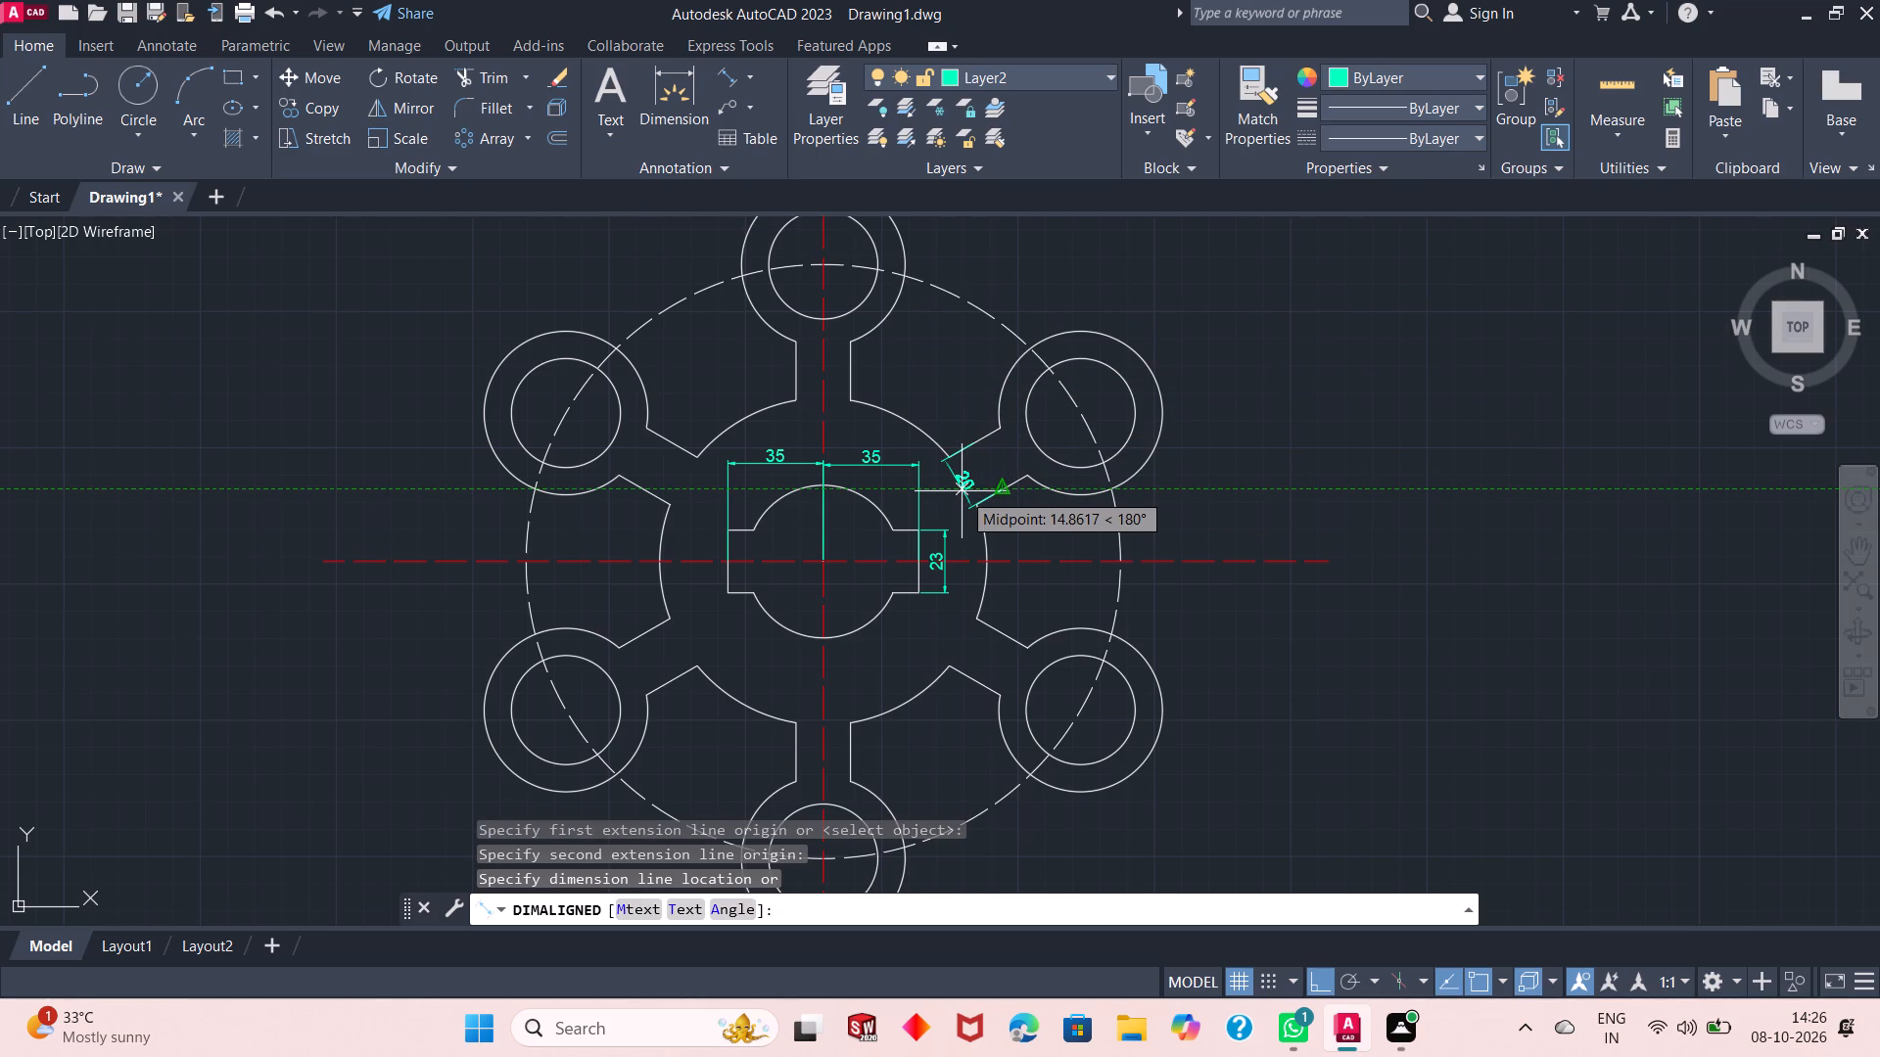
pyautogui.click(953, 404)
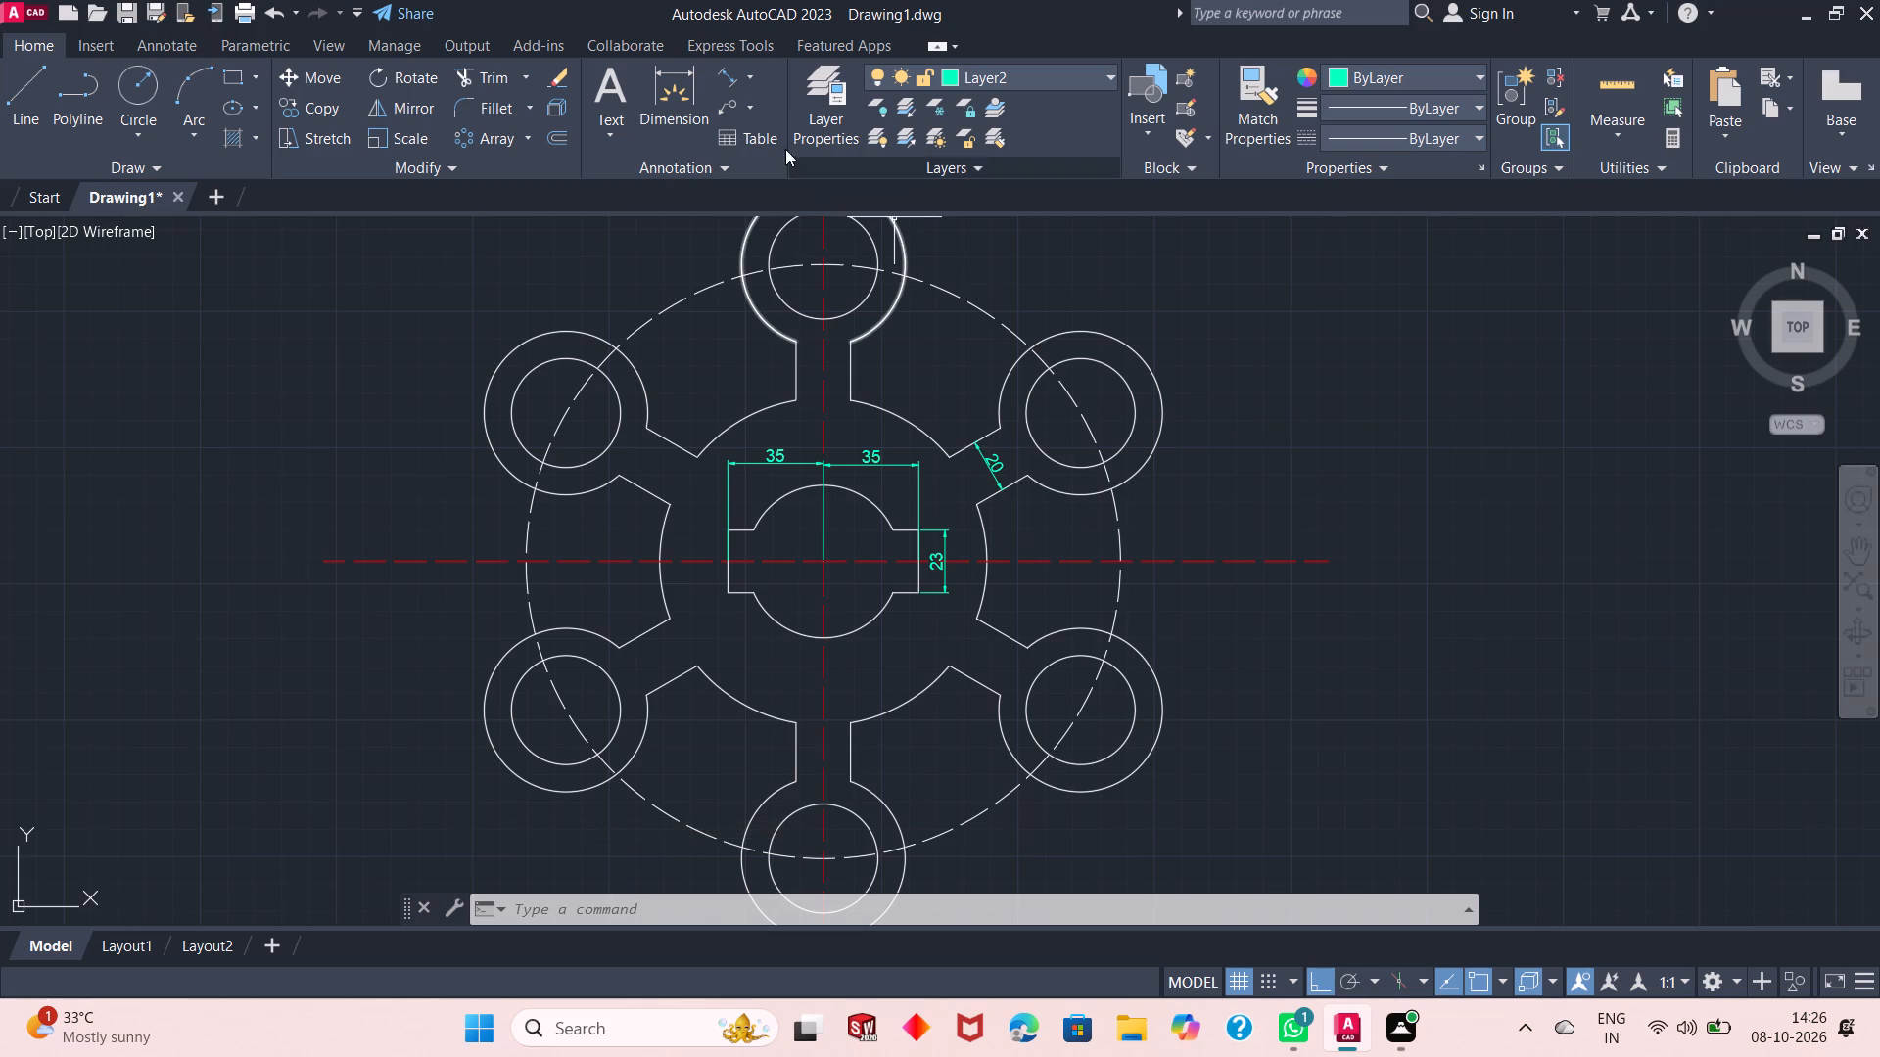
# On Layer1, draw a centre line about 166 long at 30° from the hub centre through the upper-right boss centre, with ortho off.
pyautogui.click(1024, 74)
pyautogui.click(1031, 158)
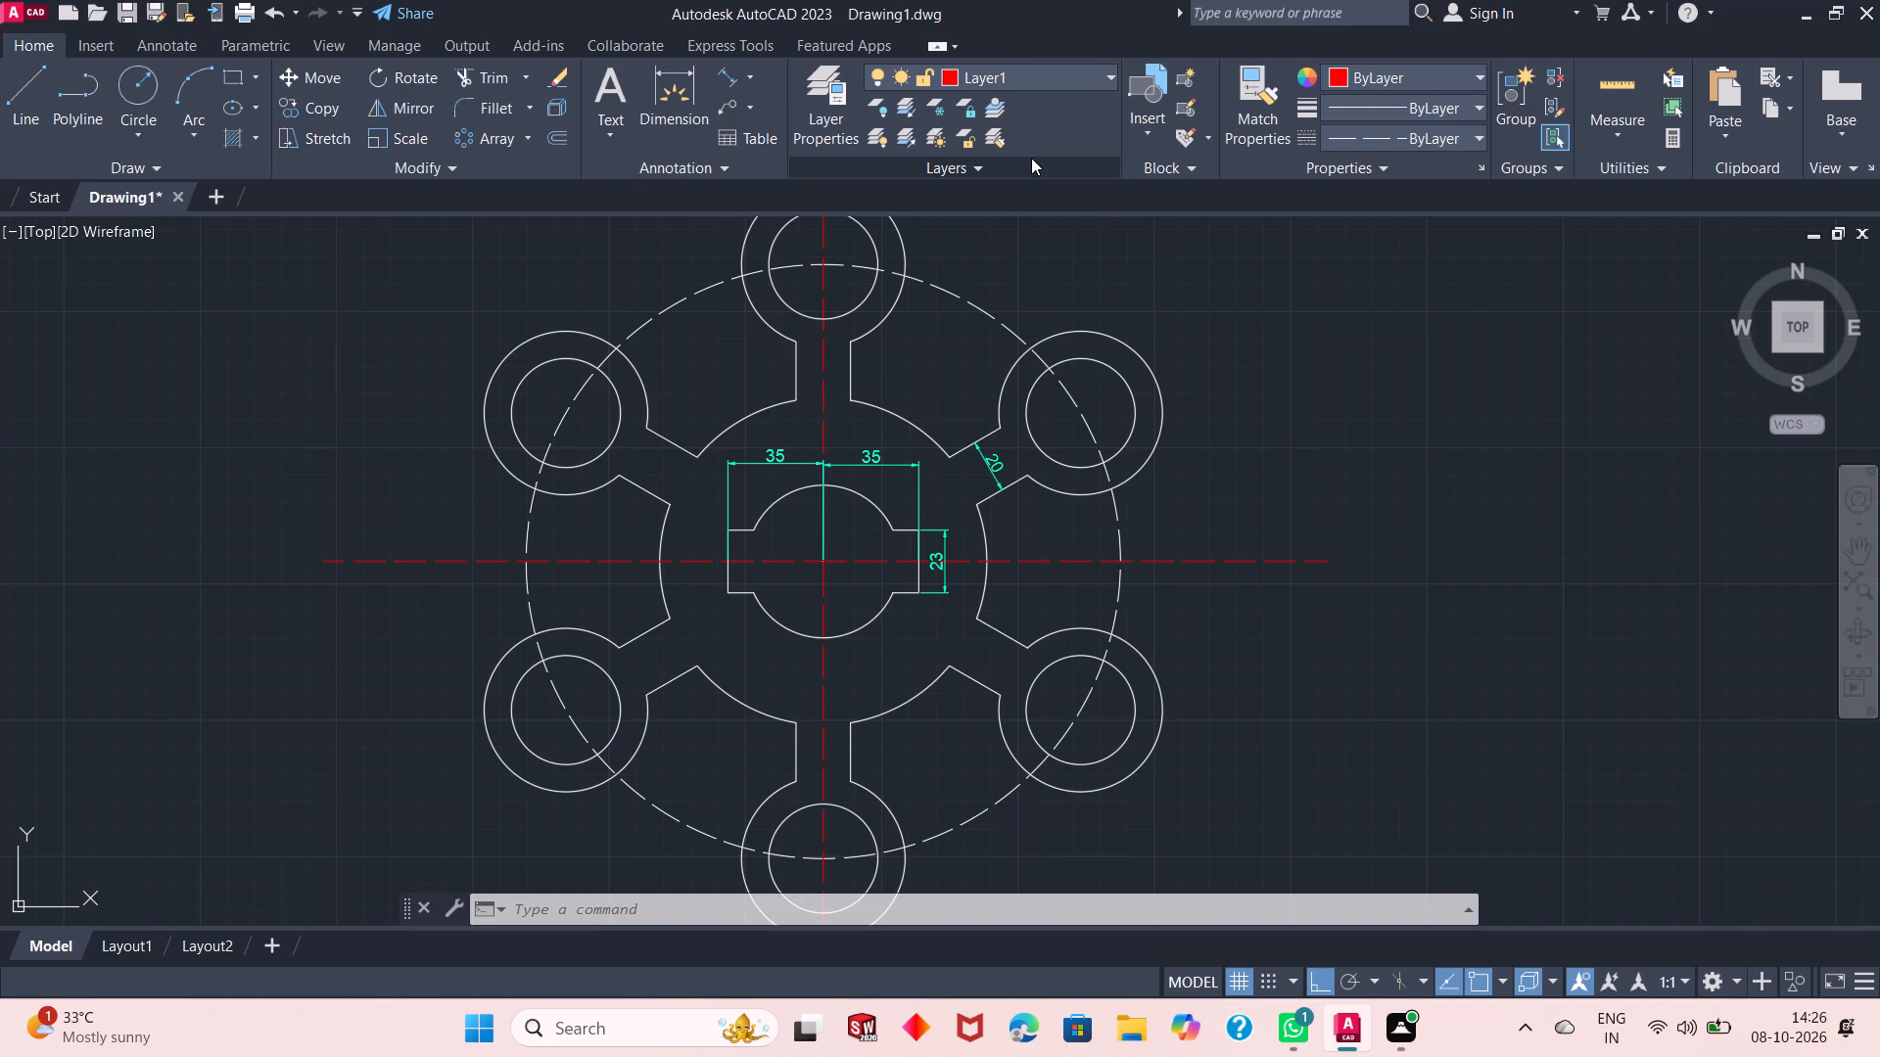
pyautogui.click(26, 92)
pyautogui.click(821, 565)
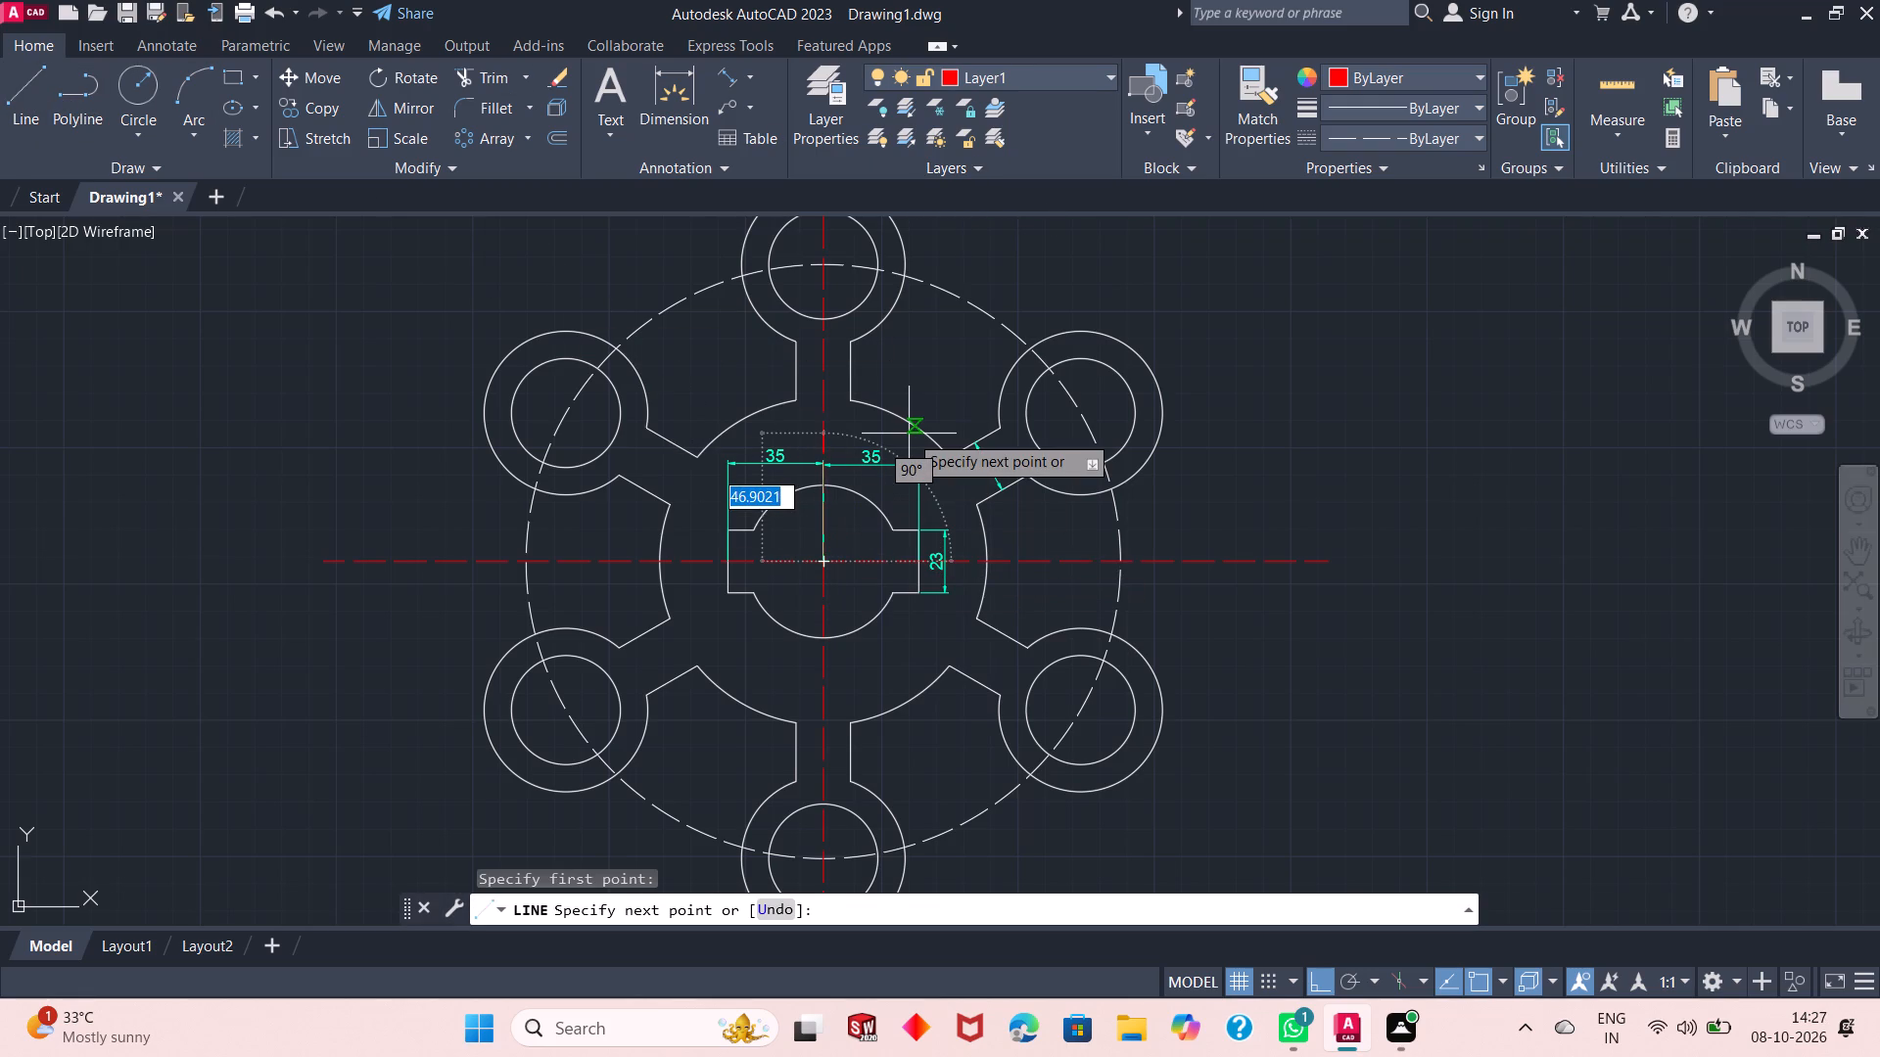
pyautogui.press('F8')
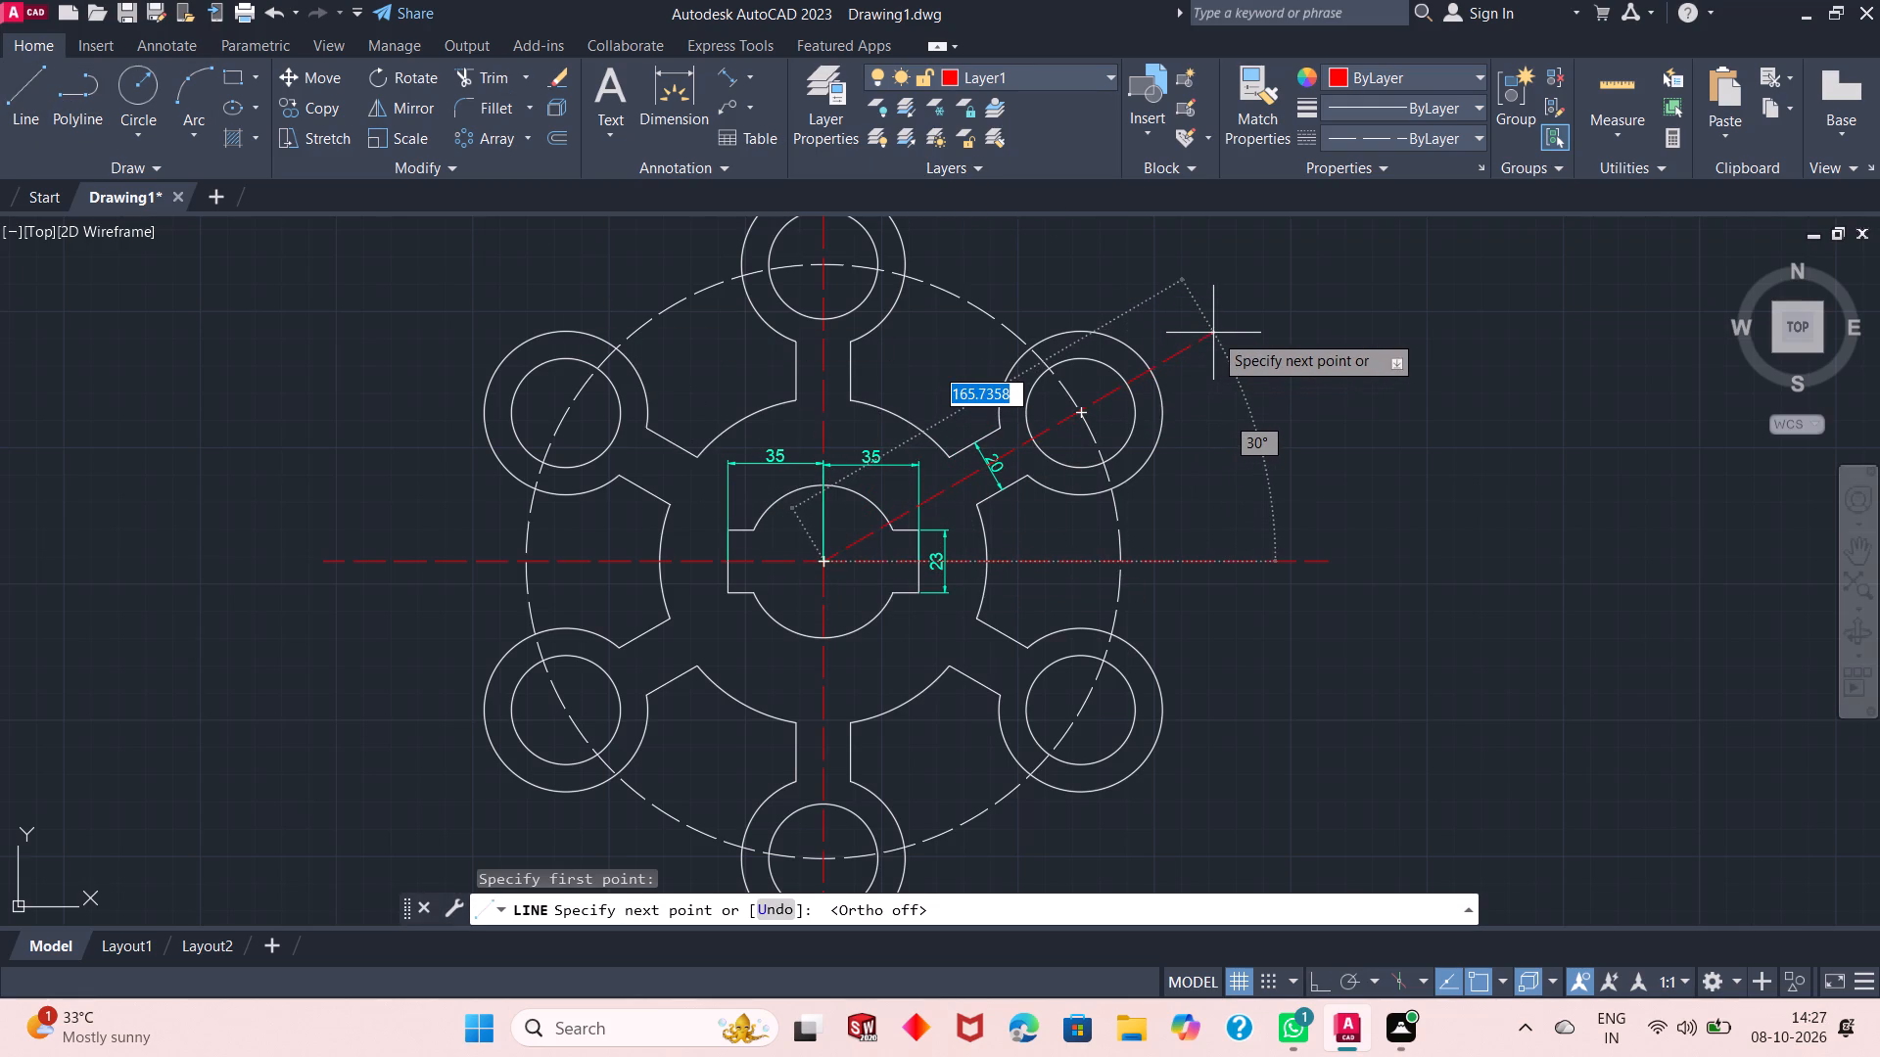
pyautogui.click(1213, 333)
pyautogui.press('Escape')
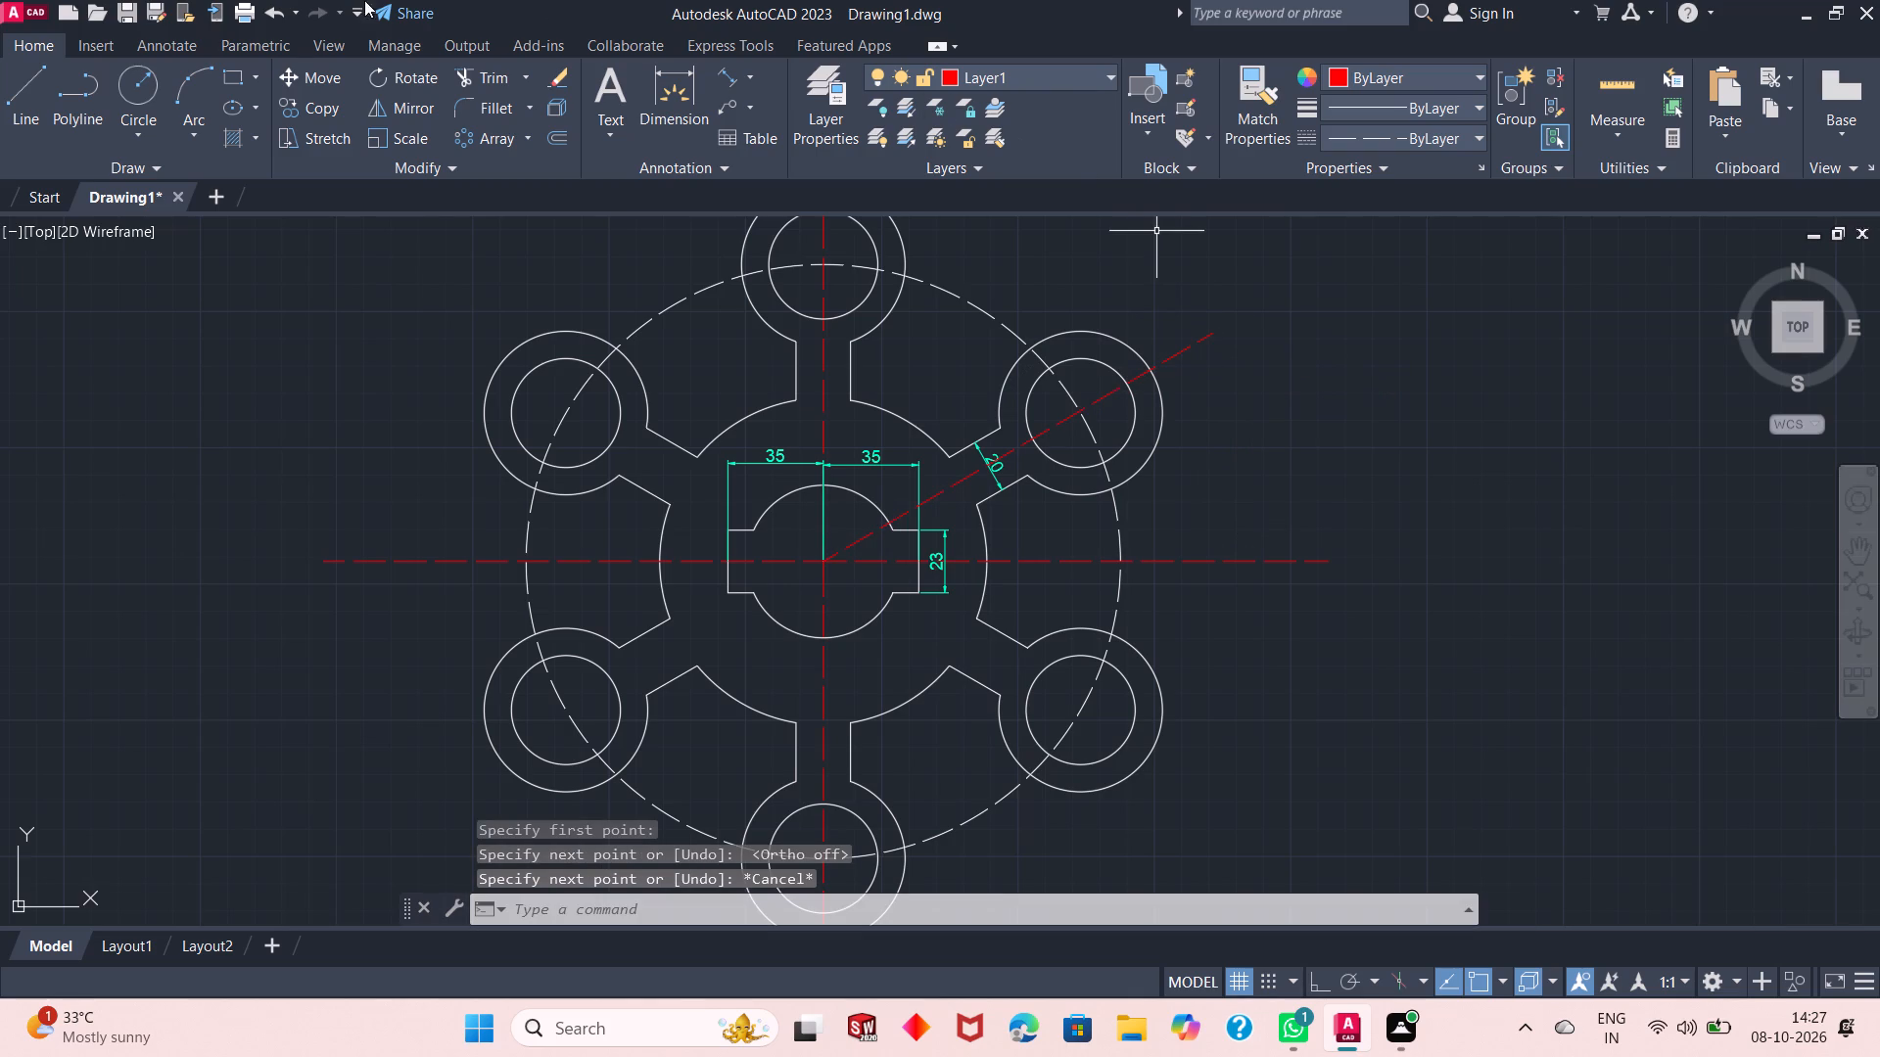
# On Layer2, add an angular dimension between the inclined centre line and the horizontal centre line, placed outside the upper-right boss.
pyautogui.click(1054, 81)
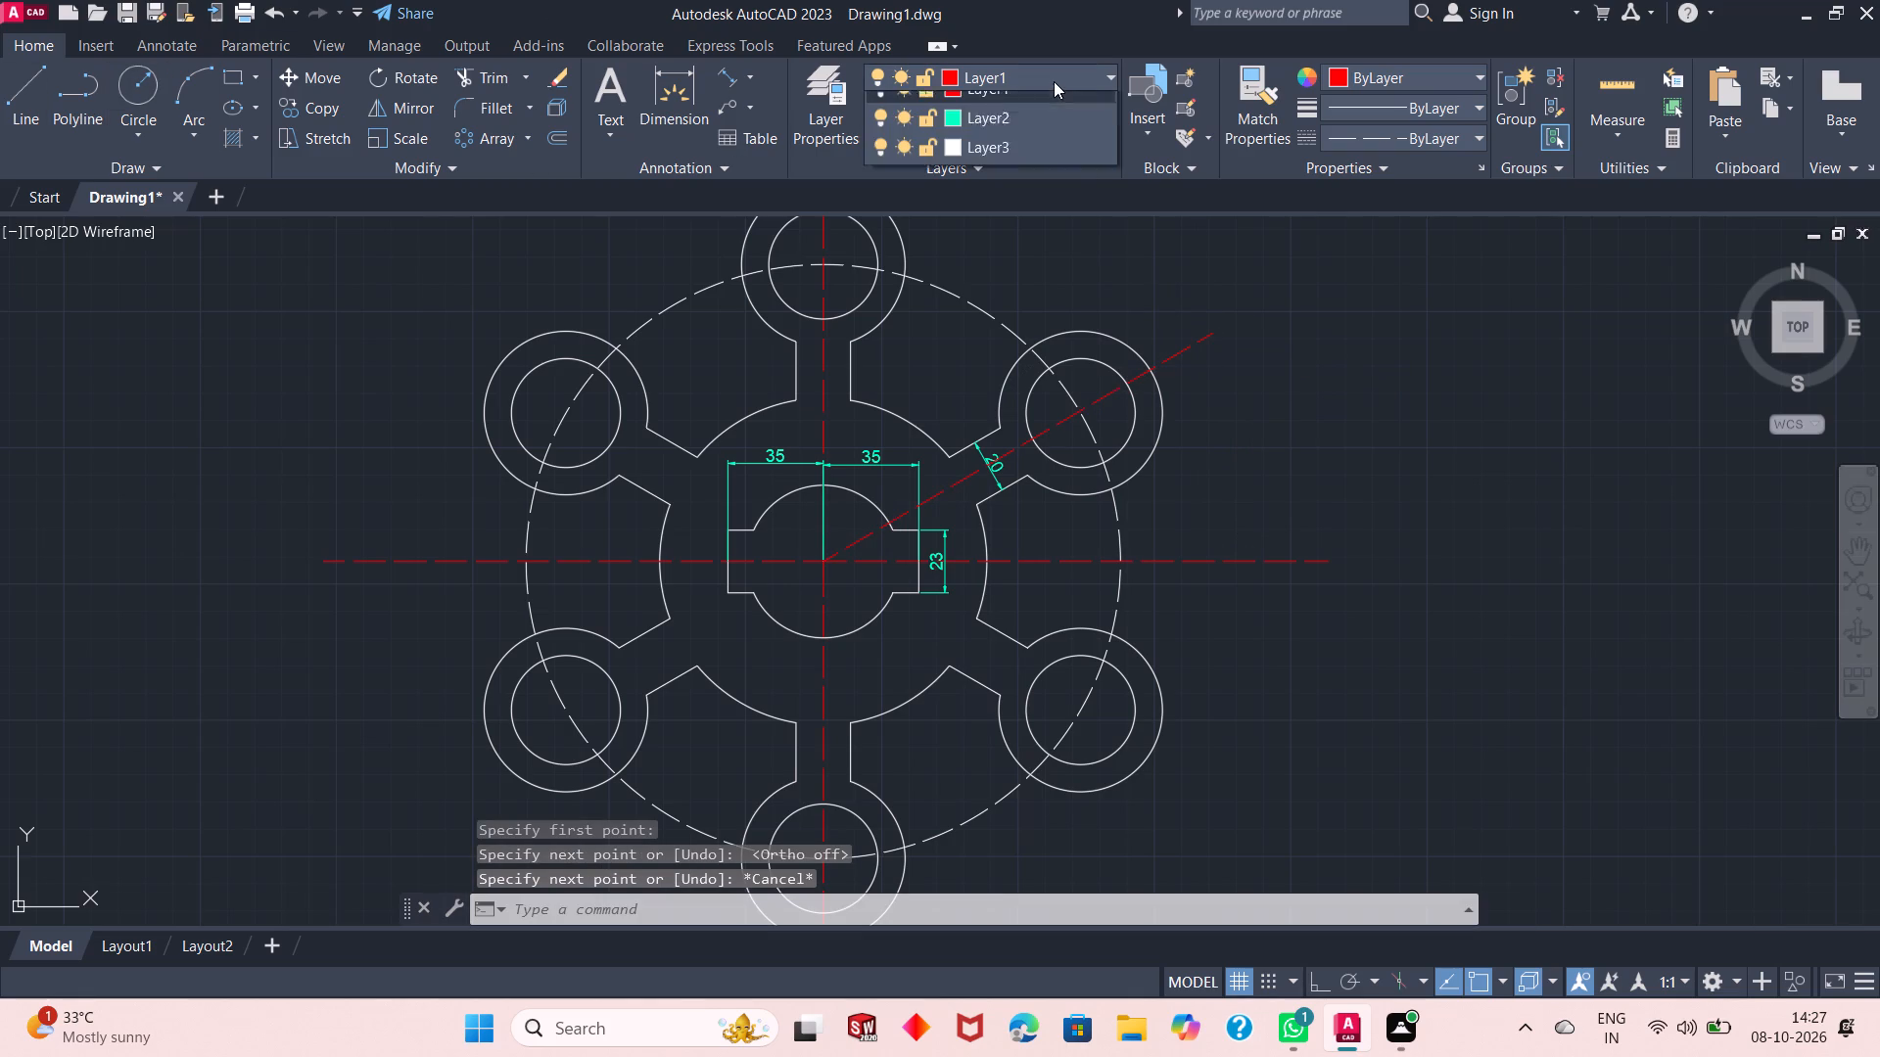
pyautogui.click(1048, 187)
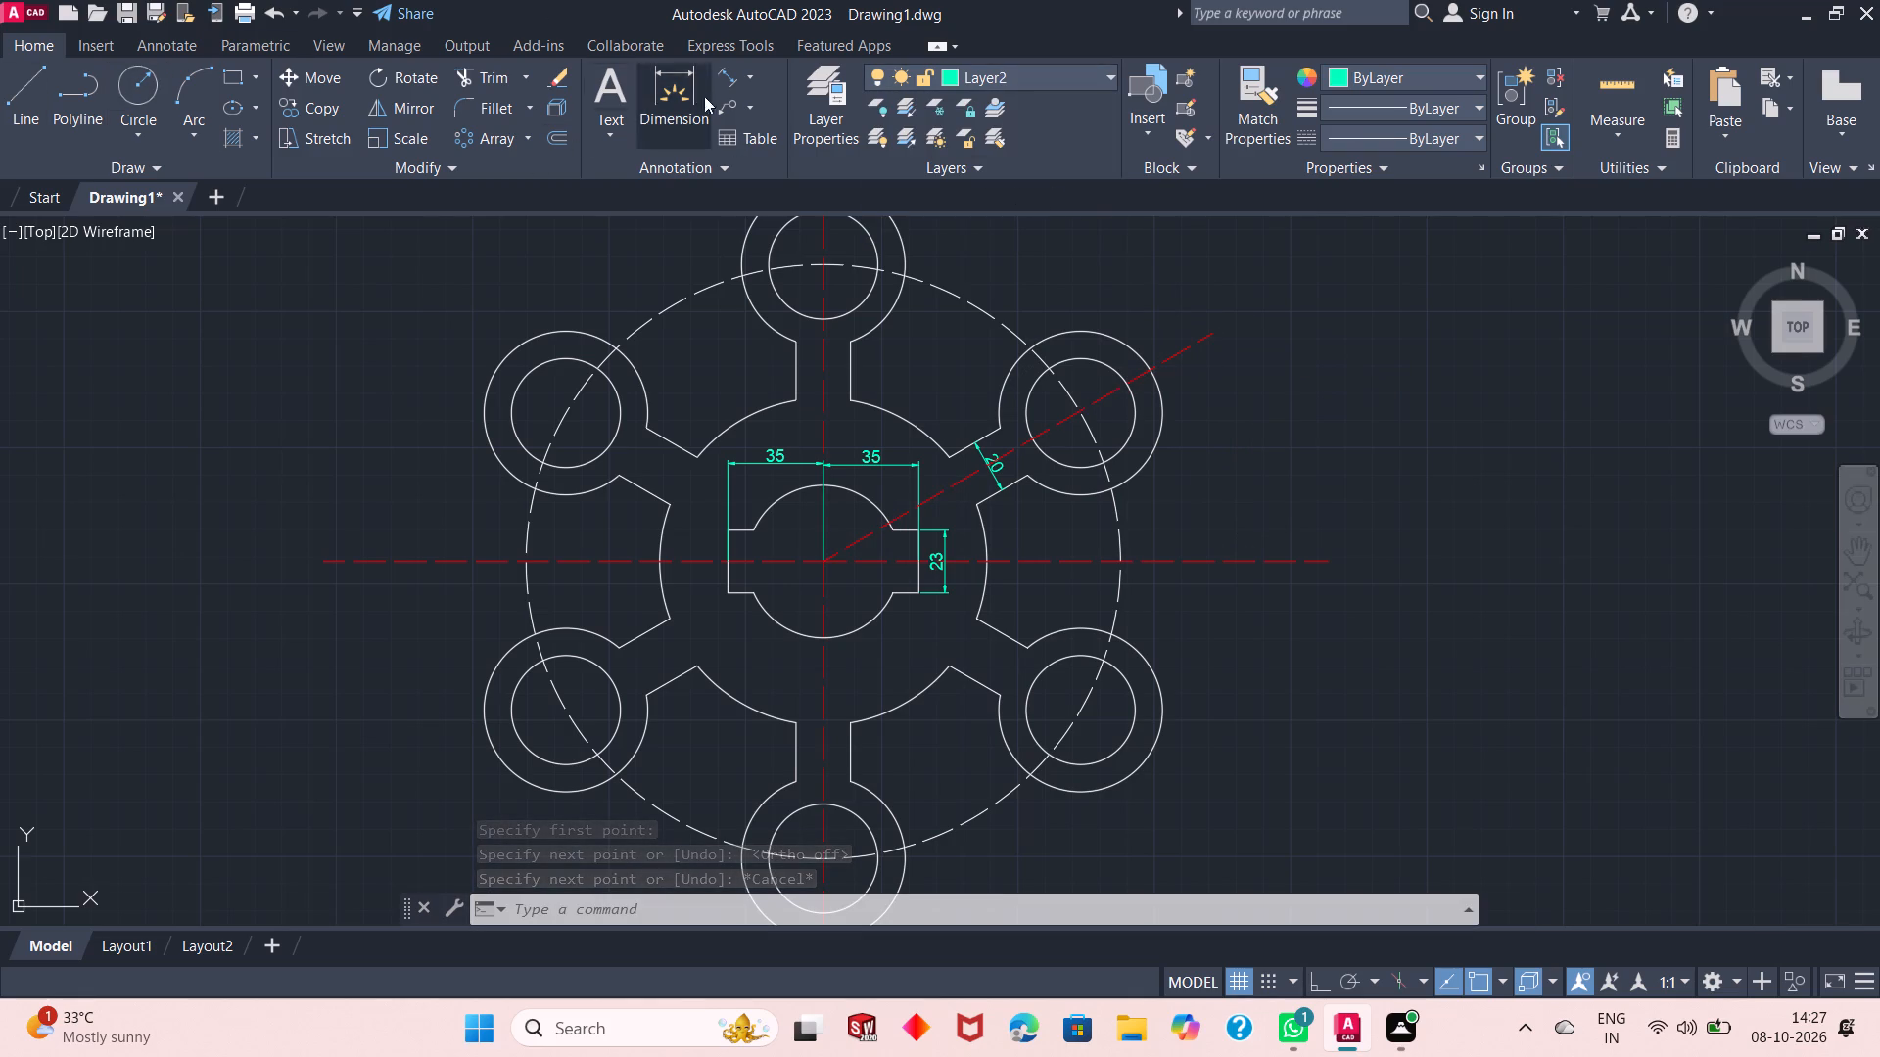
pyautogui.click(745, 76)
pyautogui.click(797, 207)
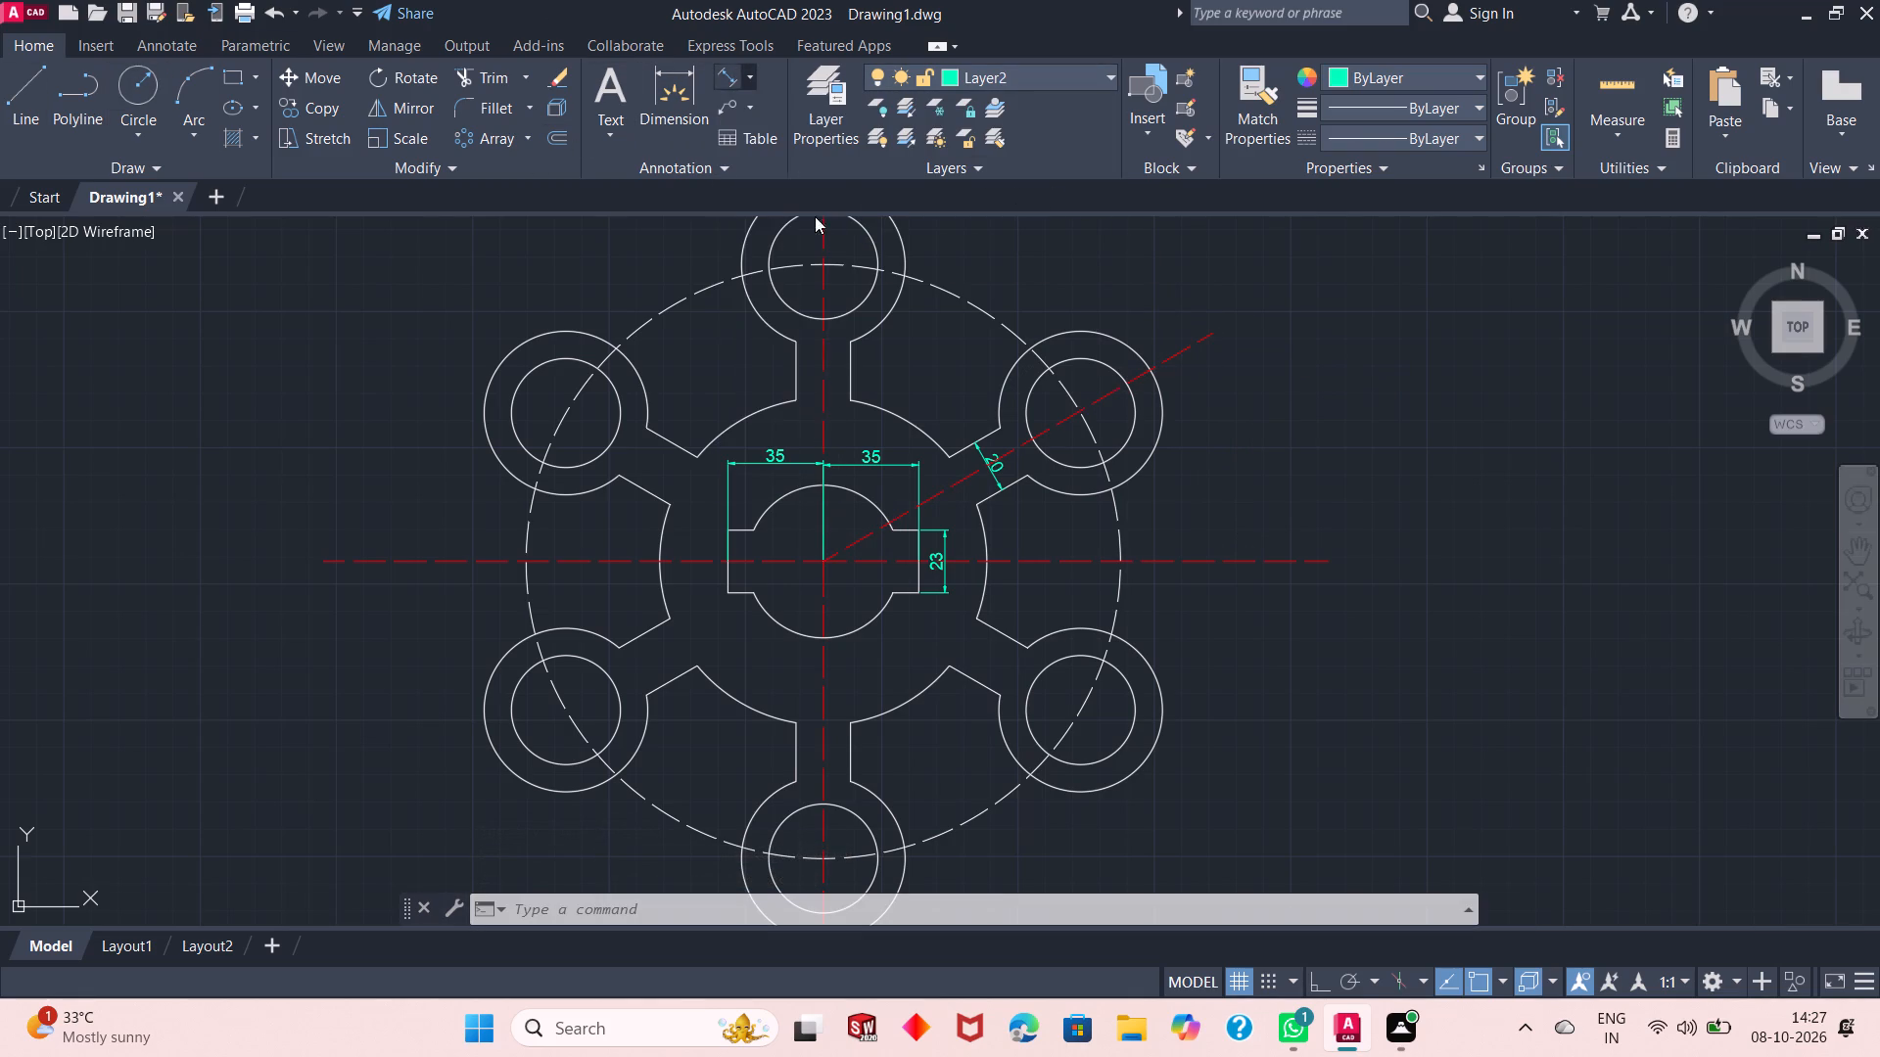
pyautogui.click(1168, 354)
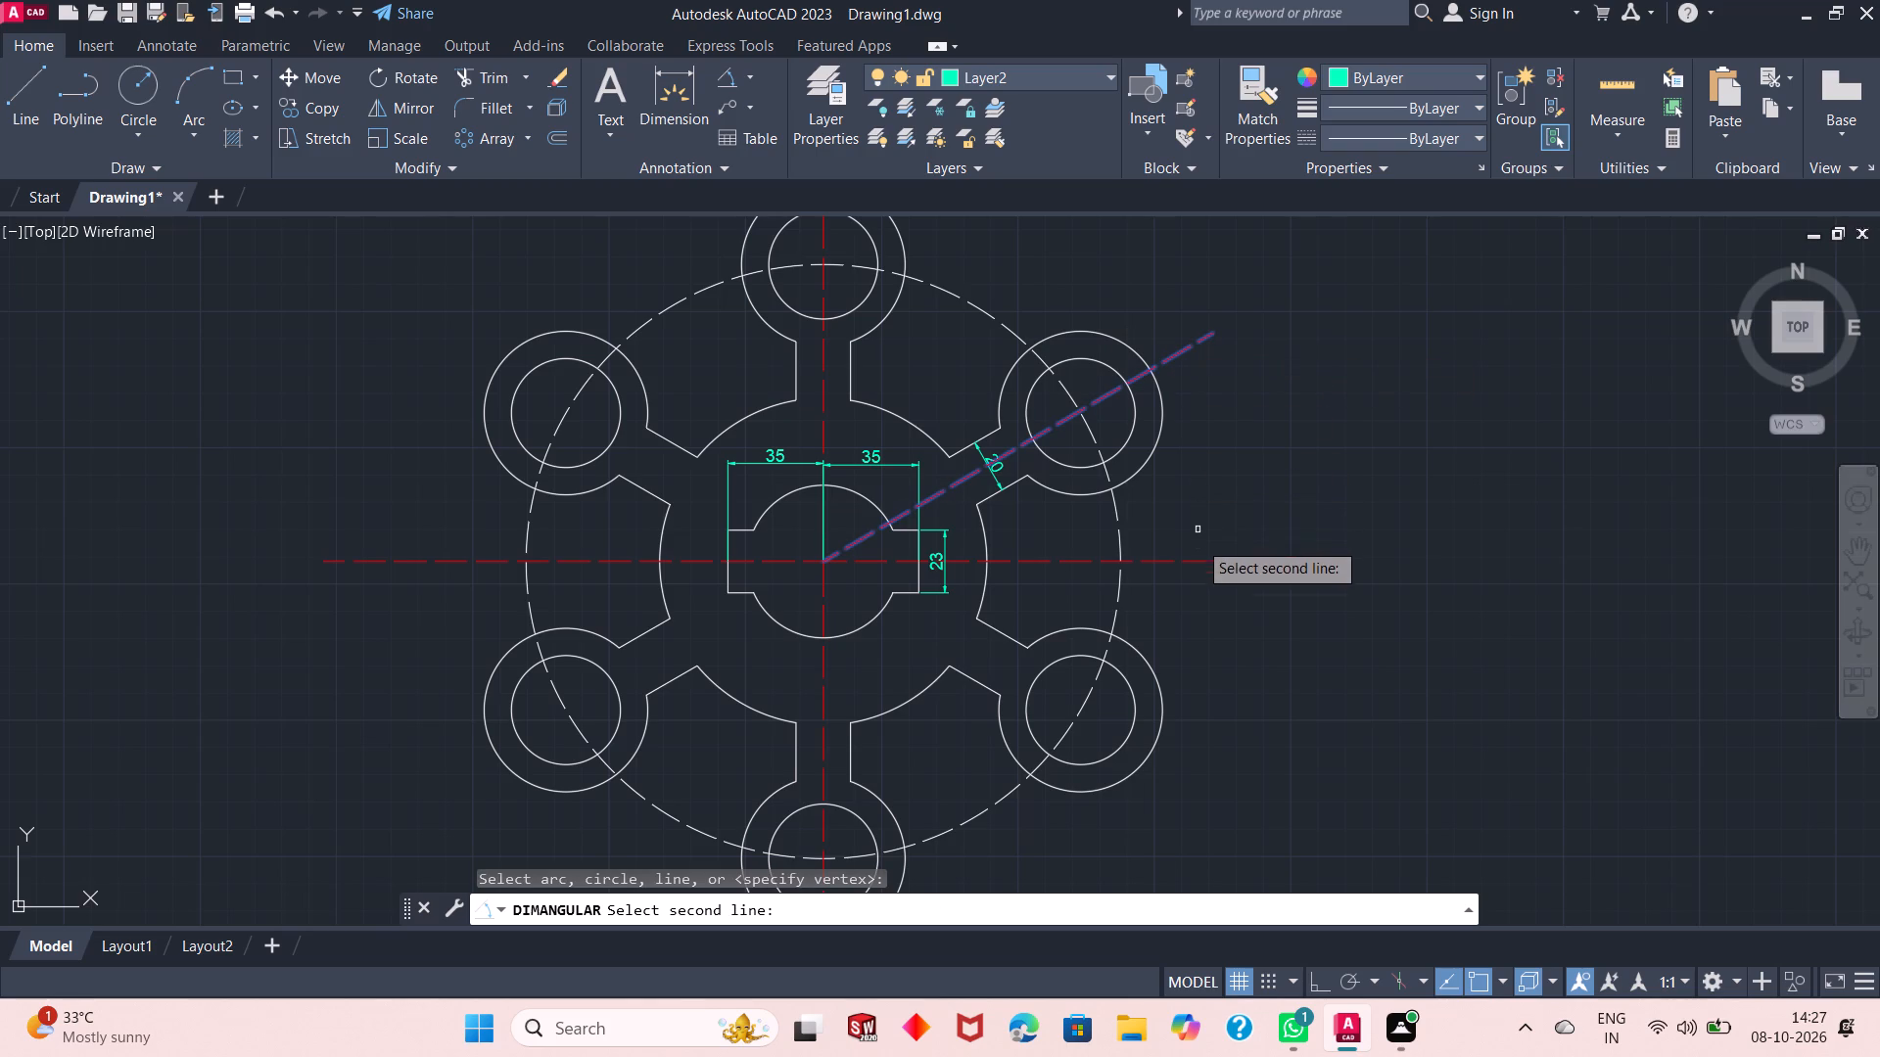
pyautogui.click(1185, 558)
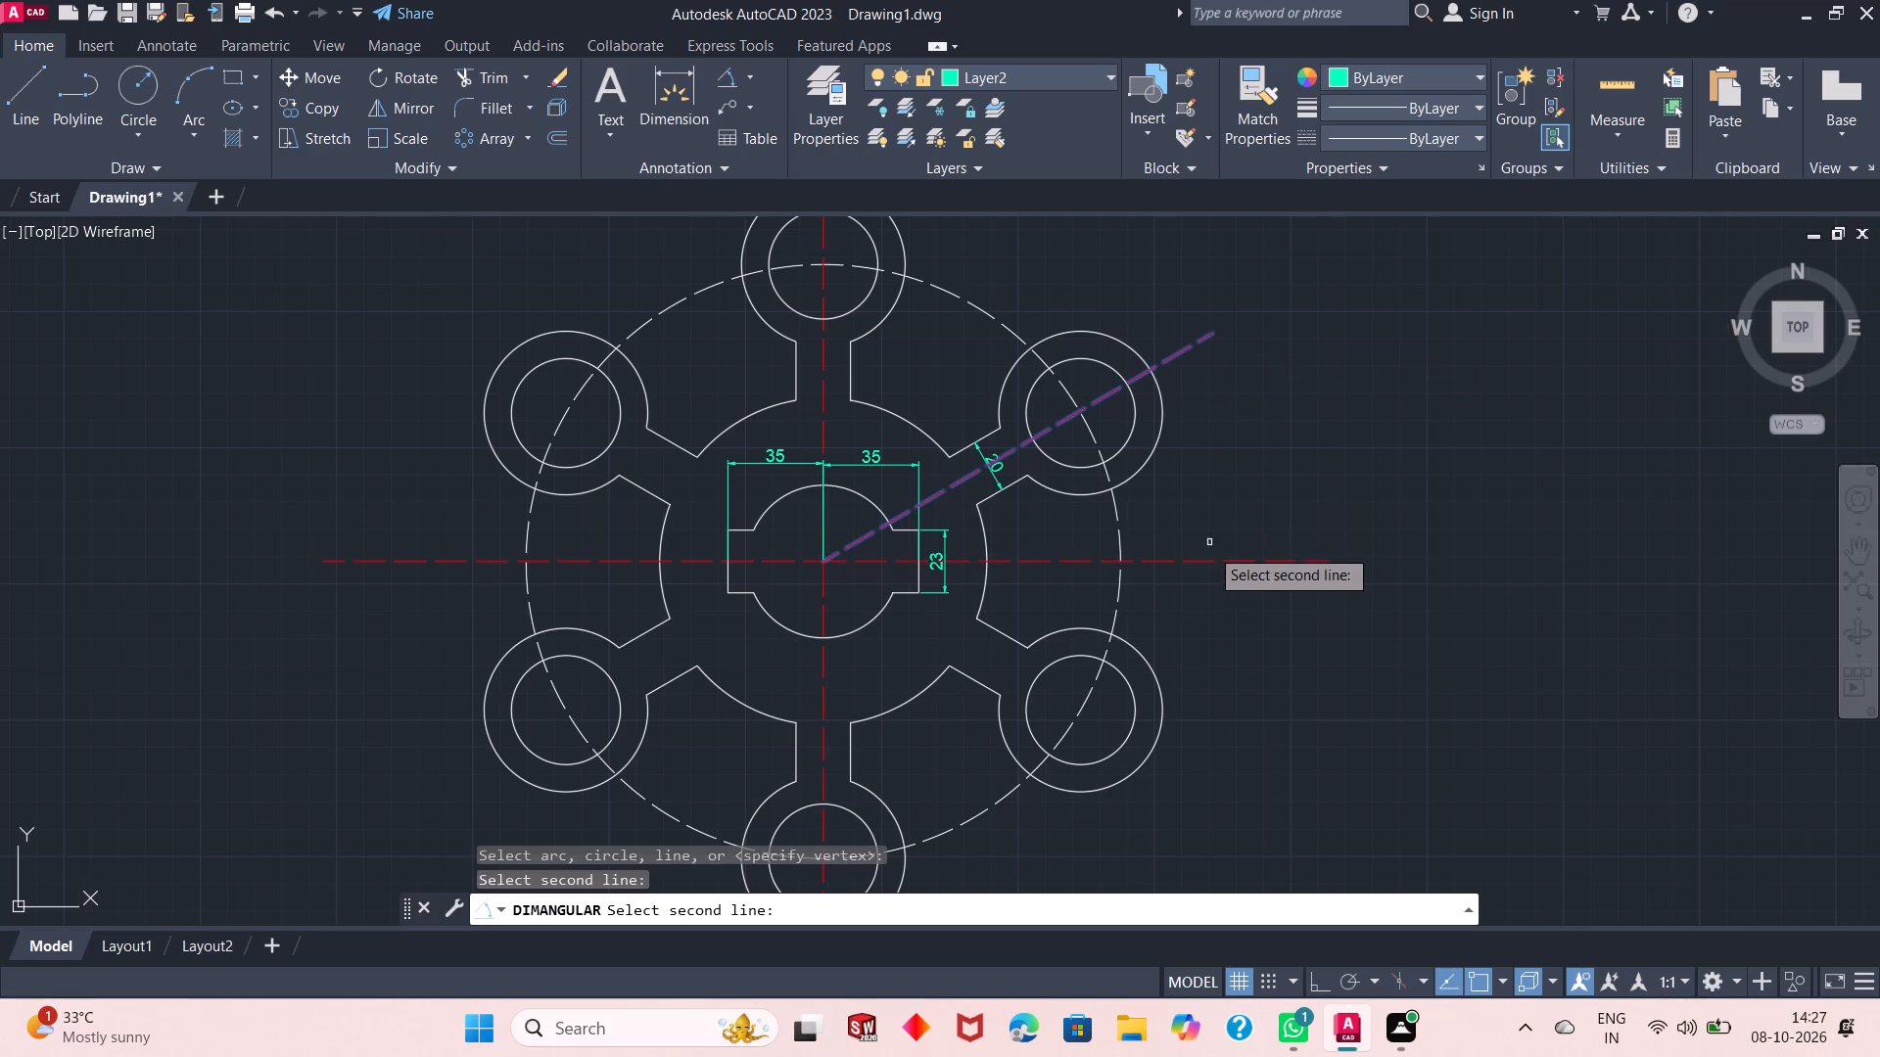
pyautogui.click(1209, 565)
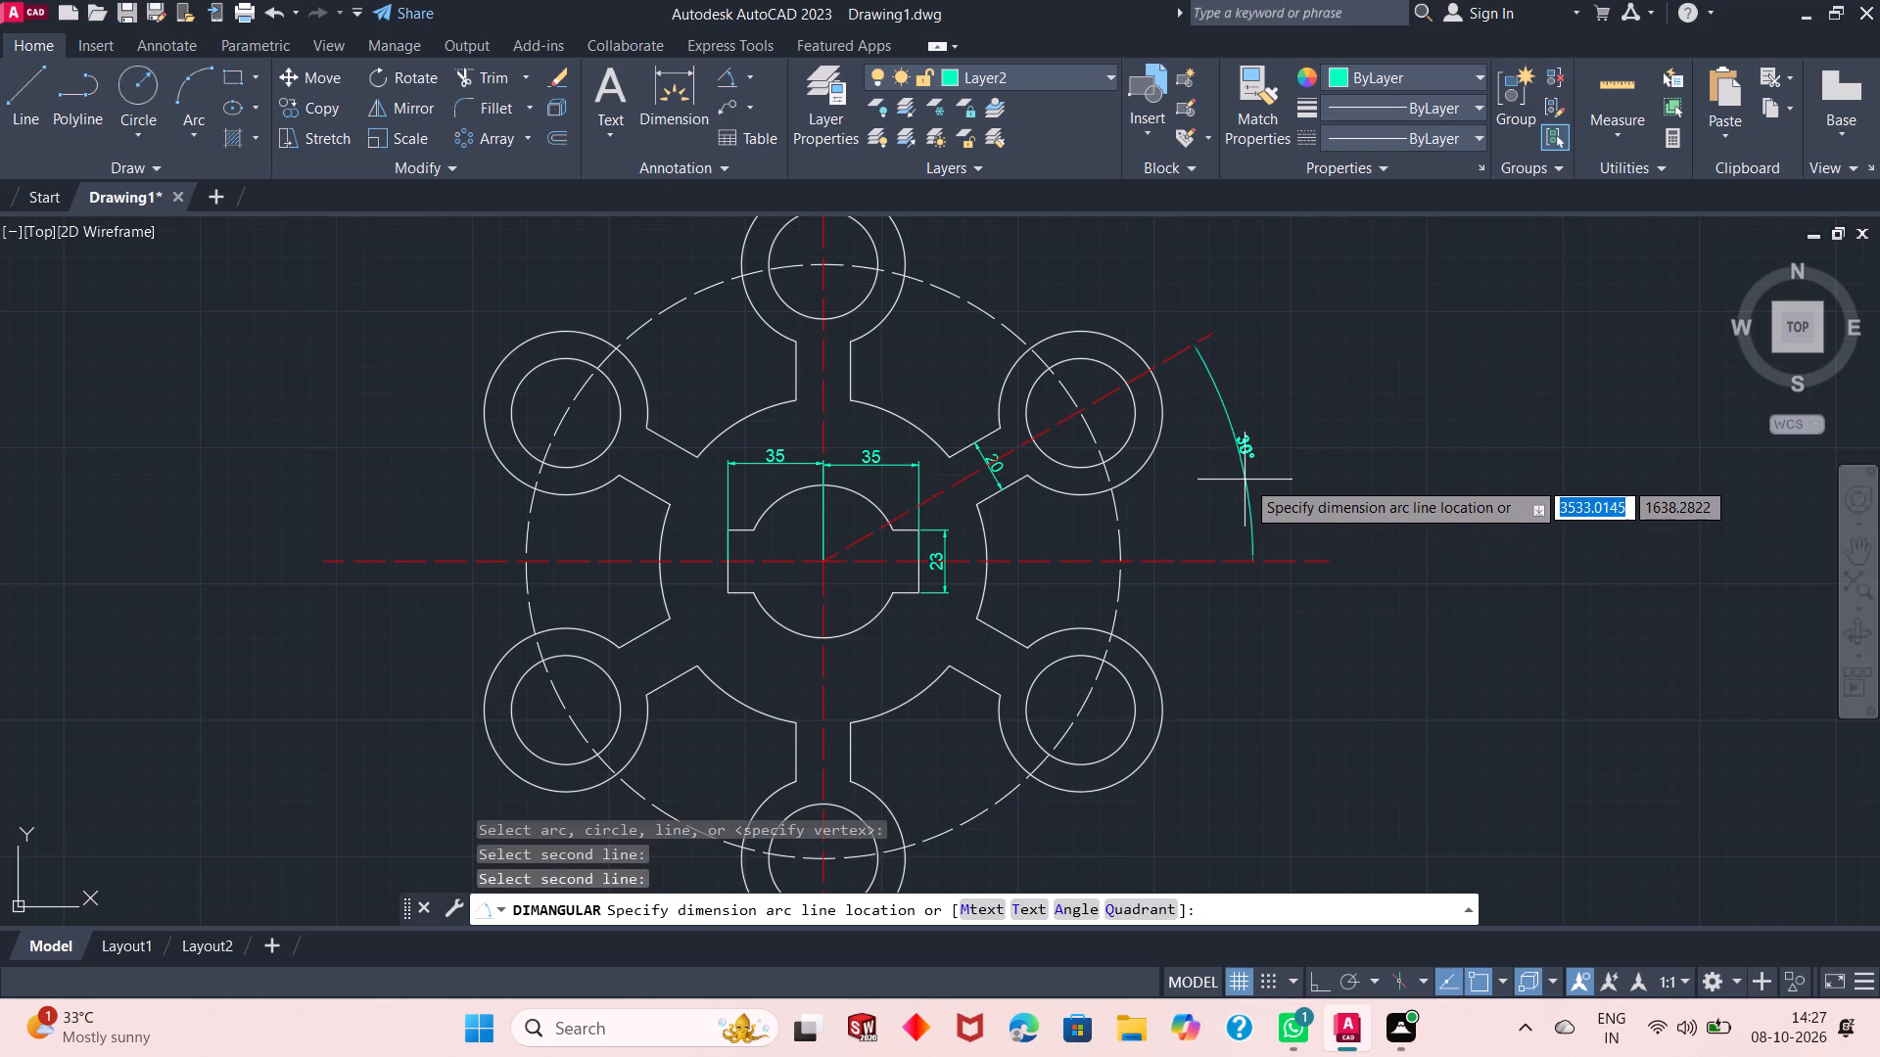
pyautogui.click(1253, 470)
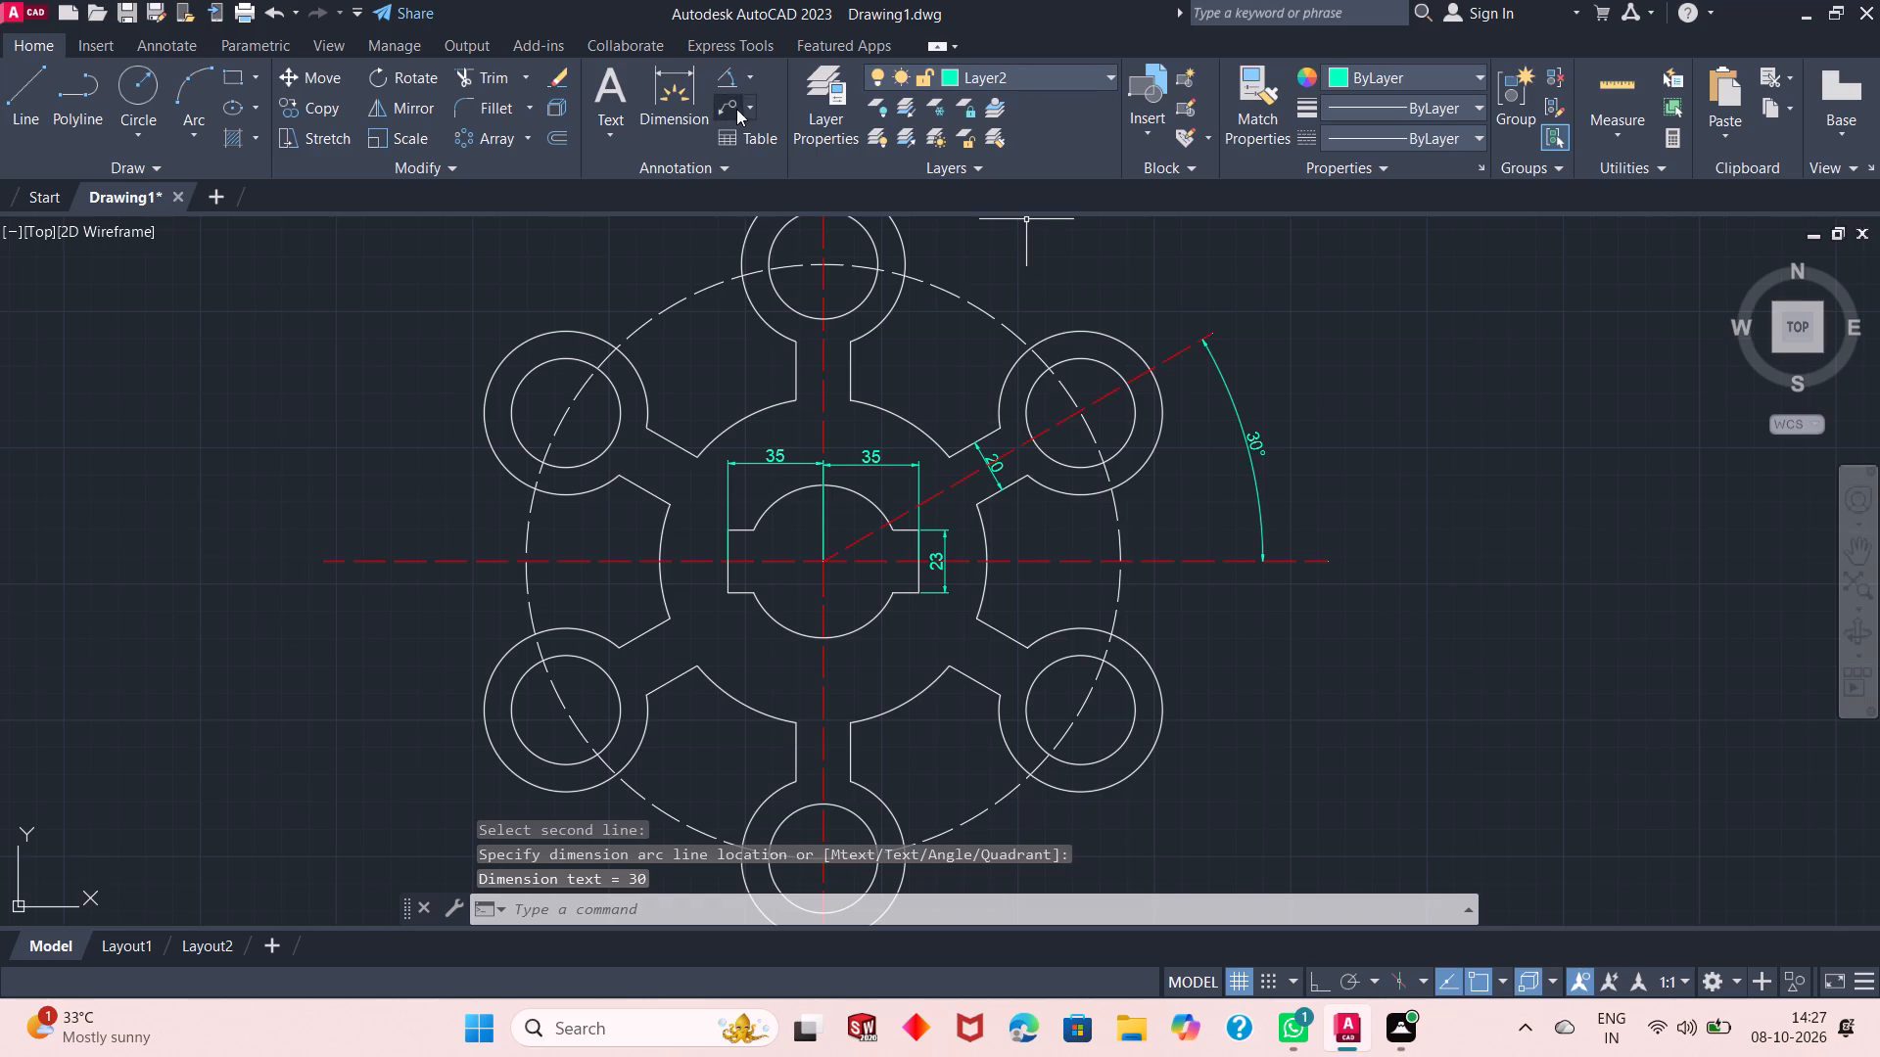
# Add a radius dimension to the dashed pitch circle, with its text outside the circle between the bottom and lower-right bosses.
pyautogui.click(741, 75)
pyautogui.click(750, 77)
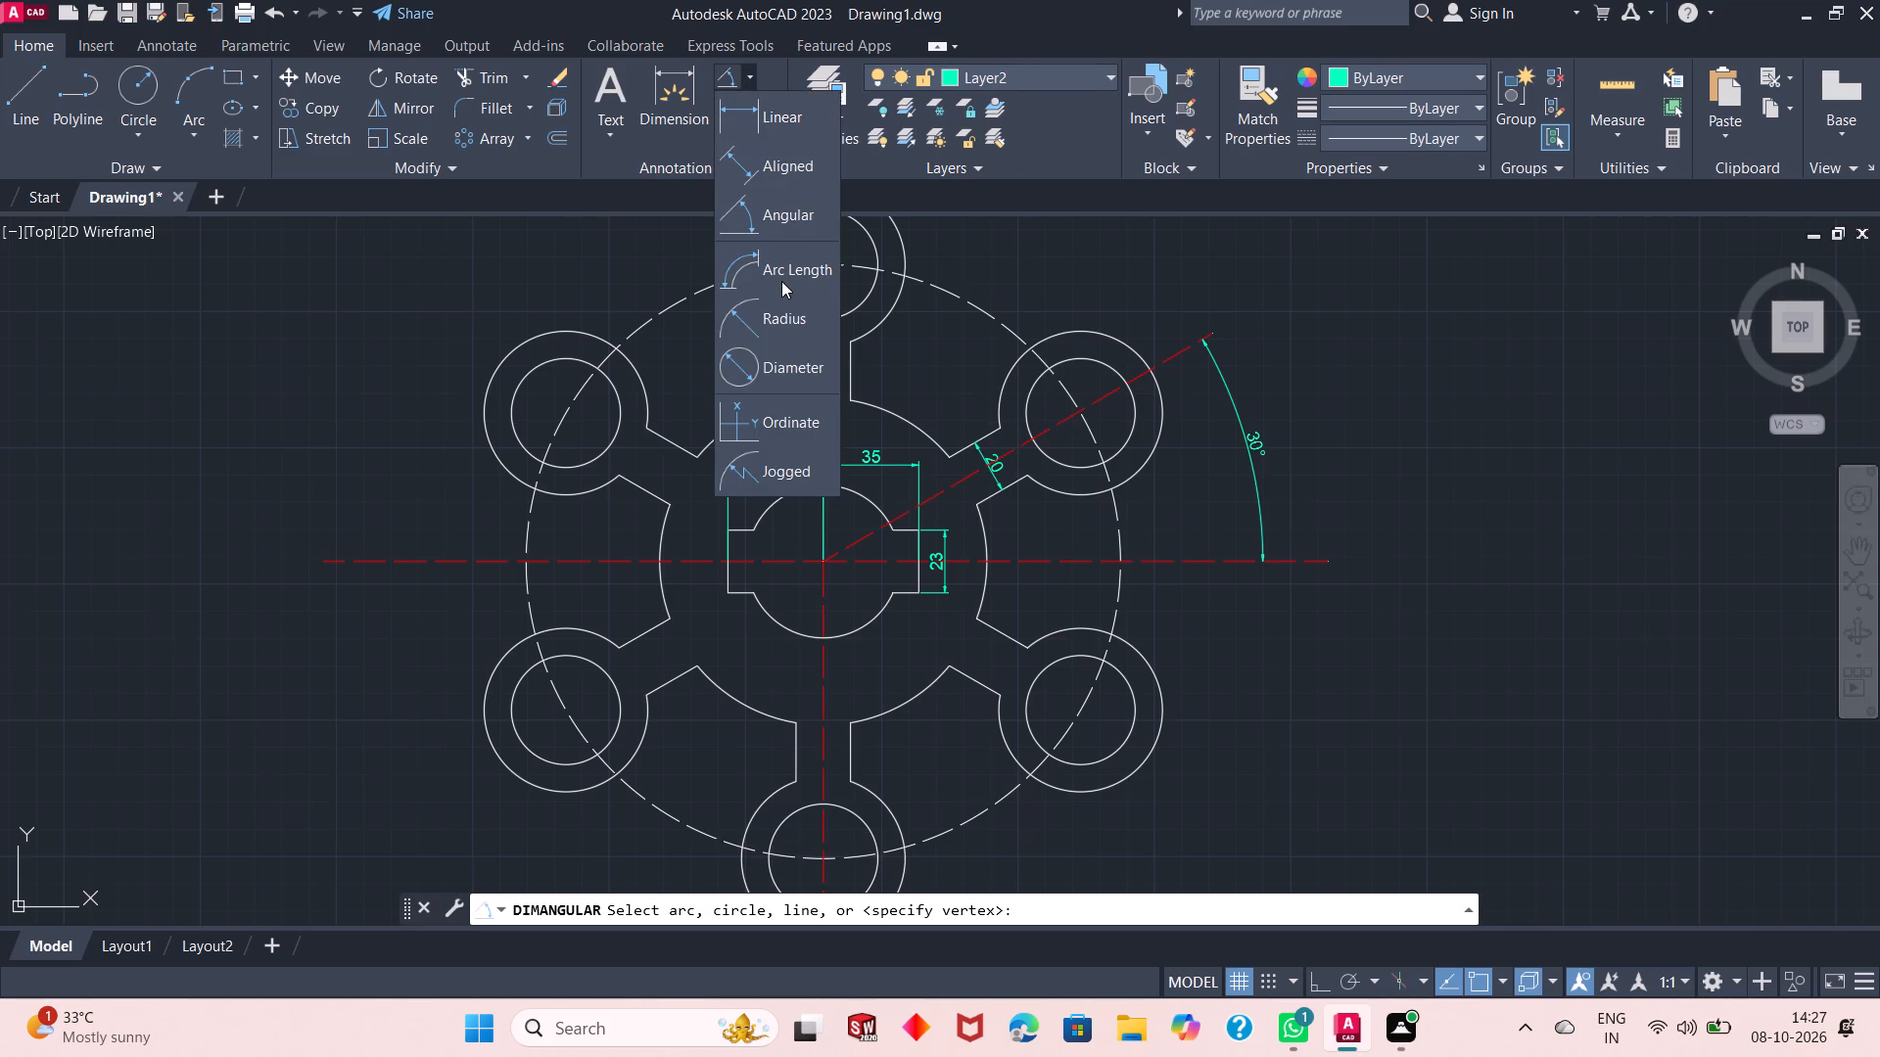
pyautogui.click(798, 316)
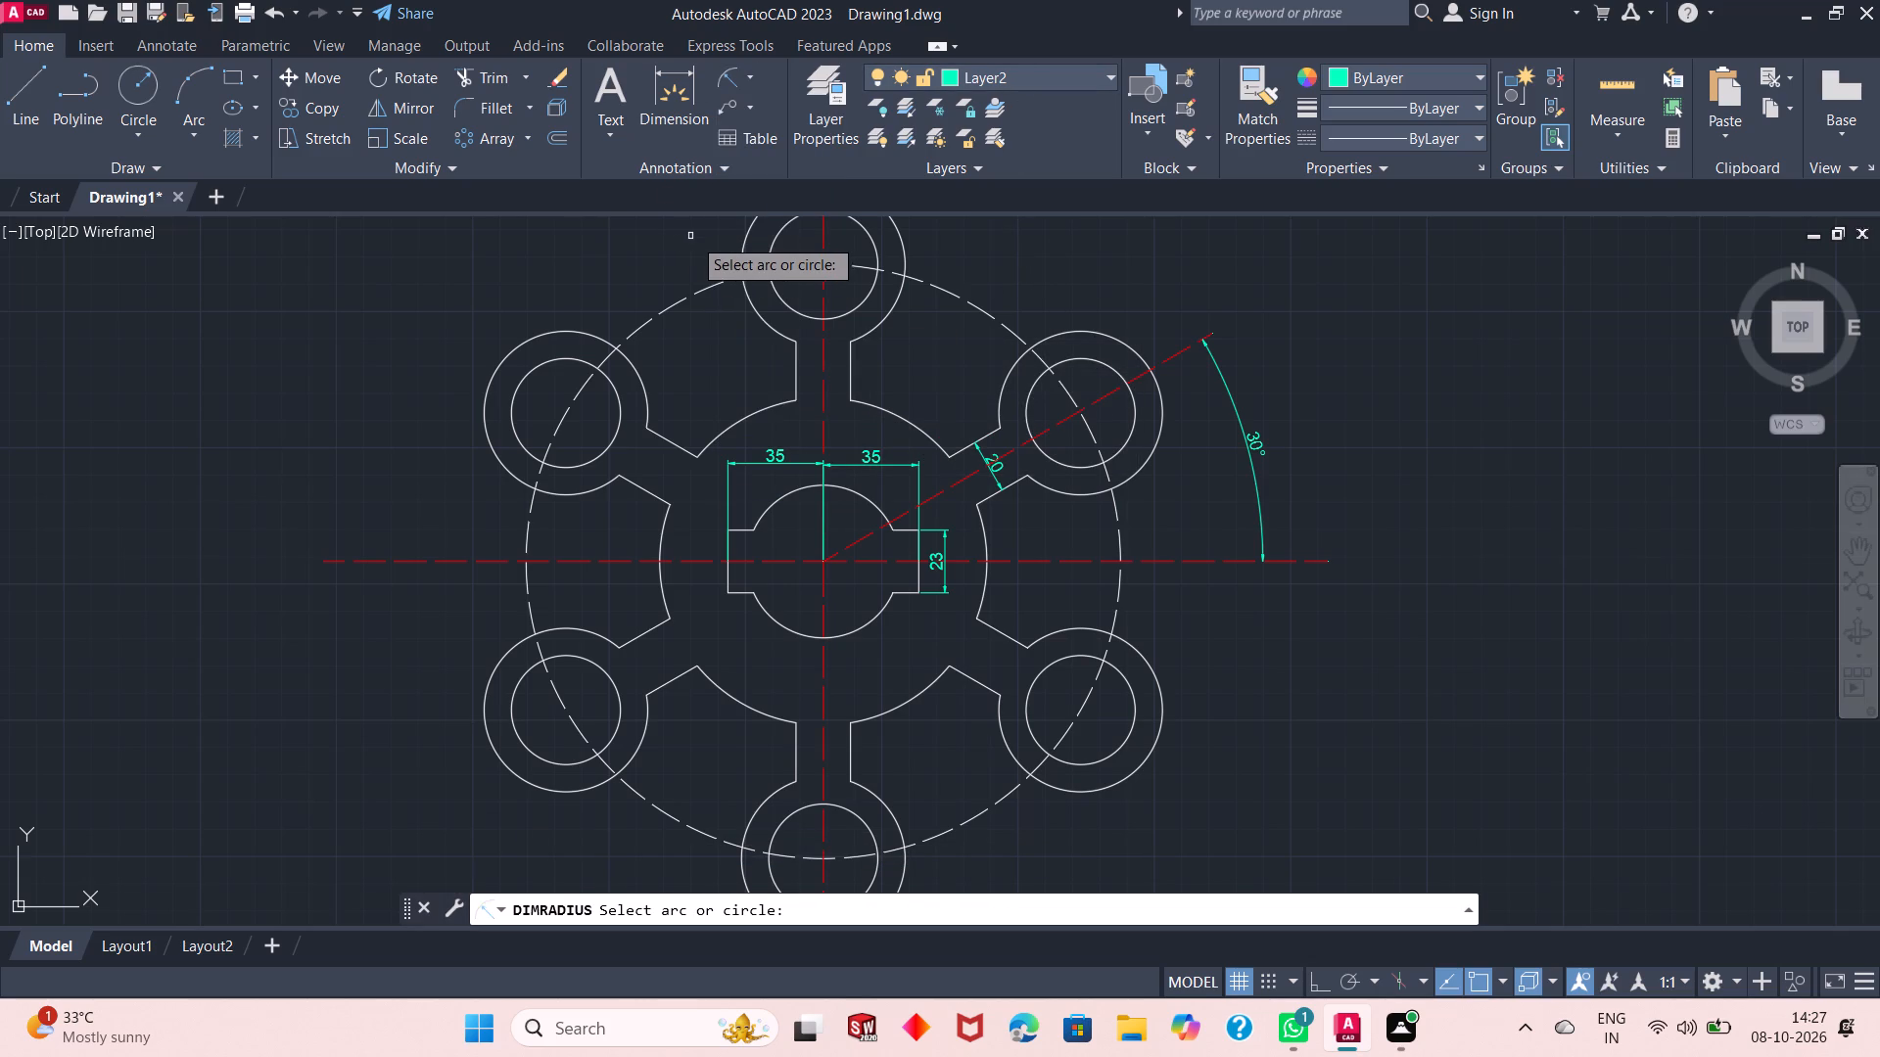
pyautogui.scroll(-1, 887, 418)
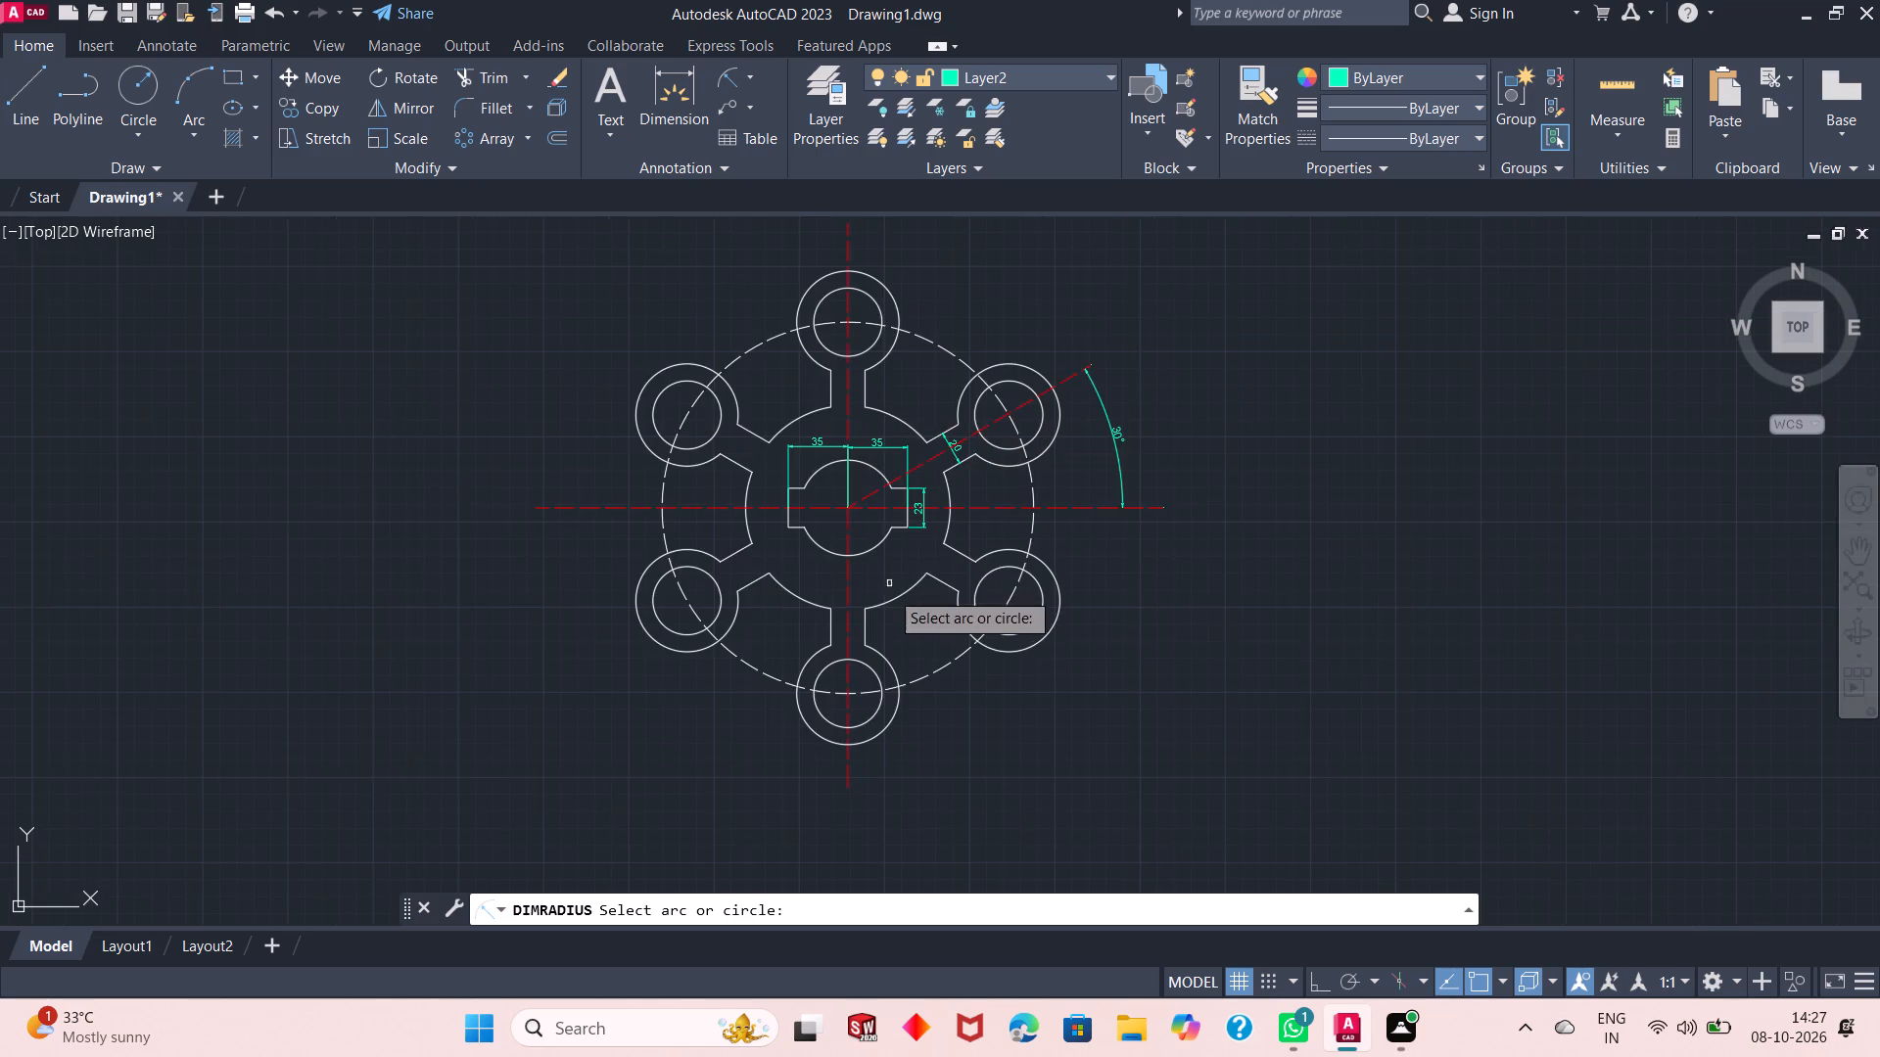
pyautogui.scroll(1, 889, 593)
pyautogui.click(978, 709)
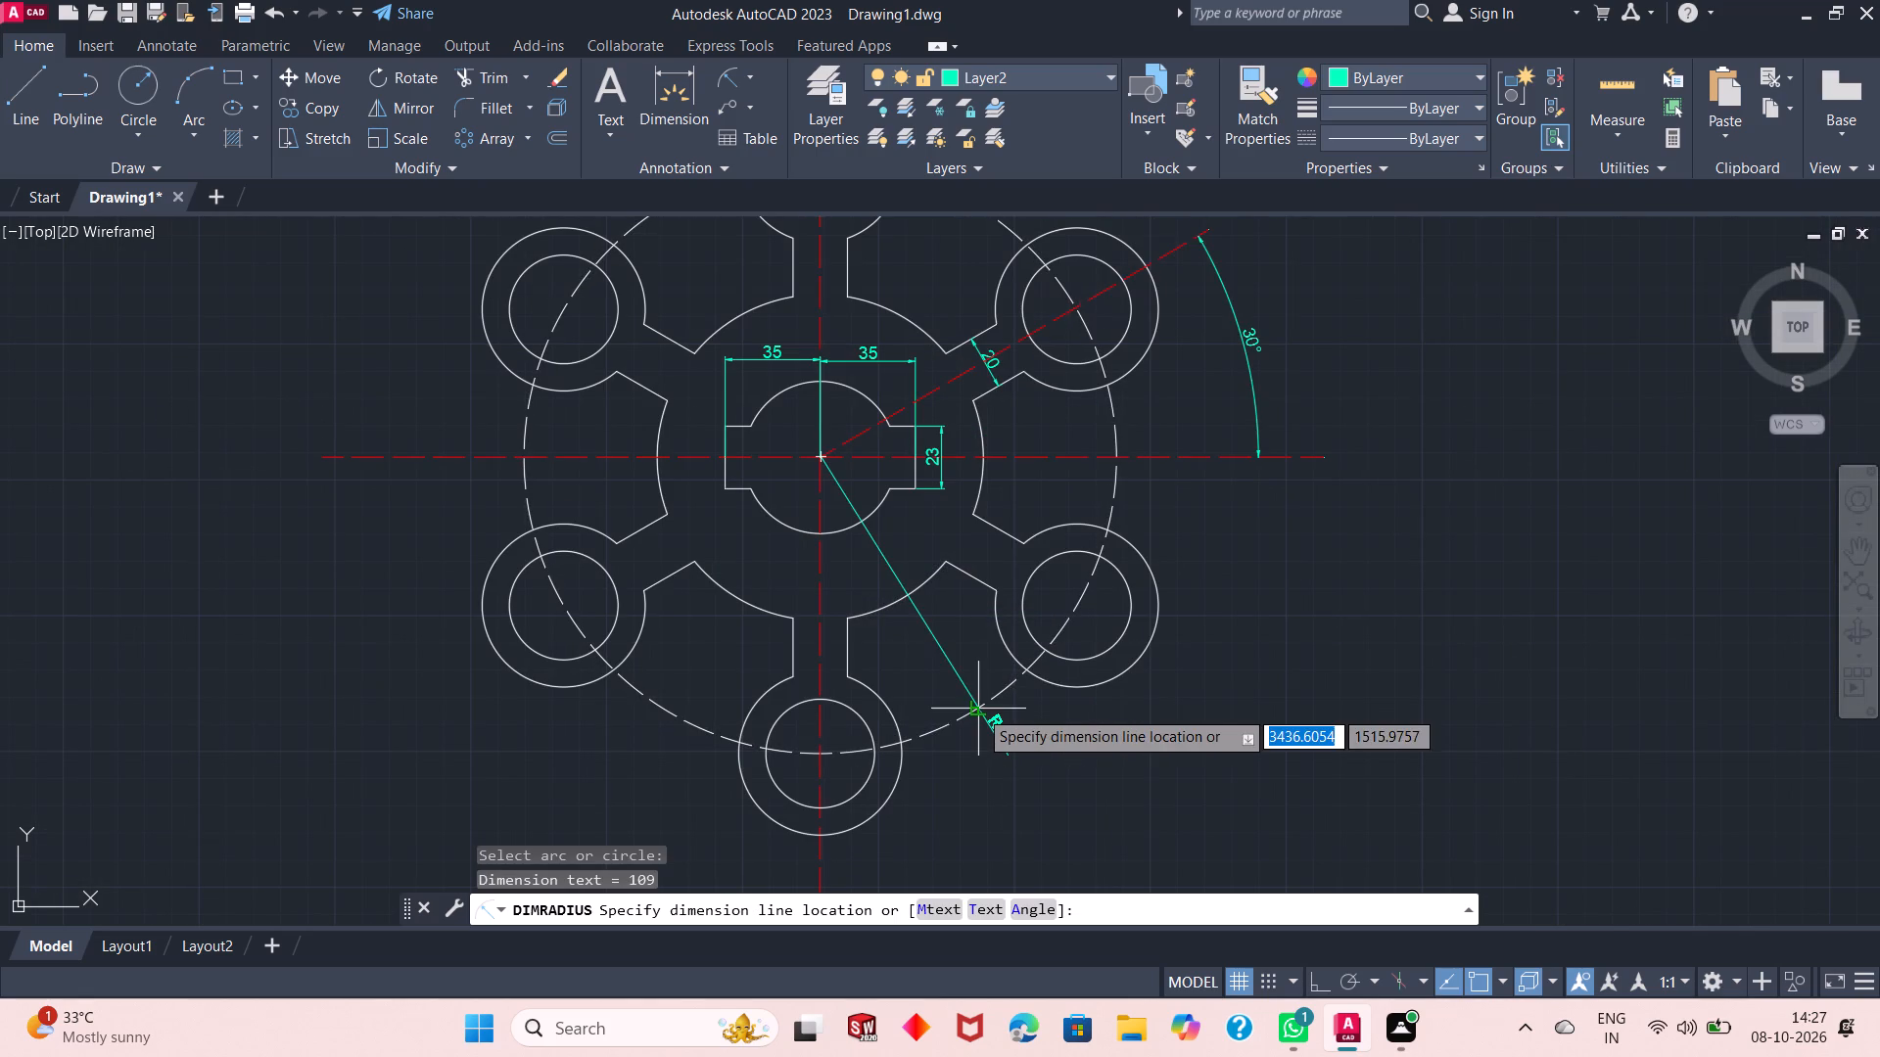
pyautogui.click(1041, 765)
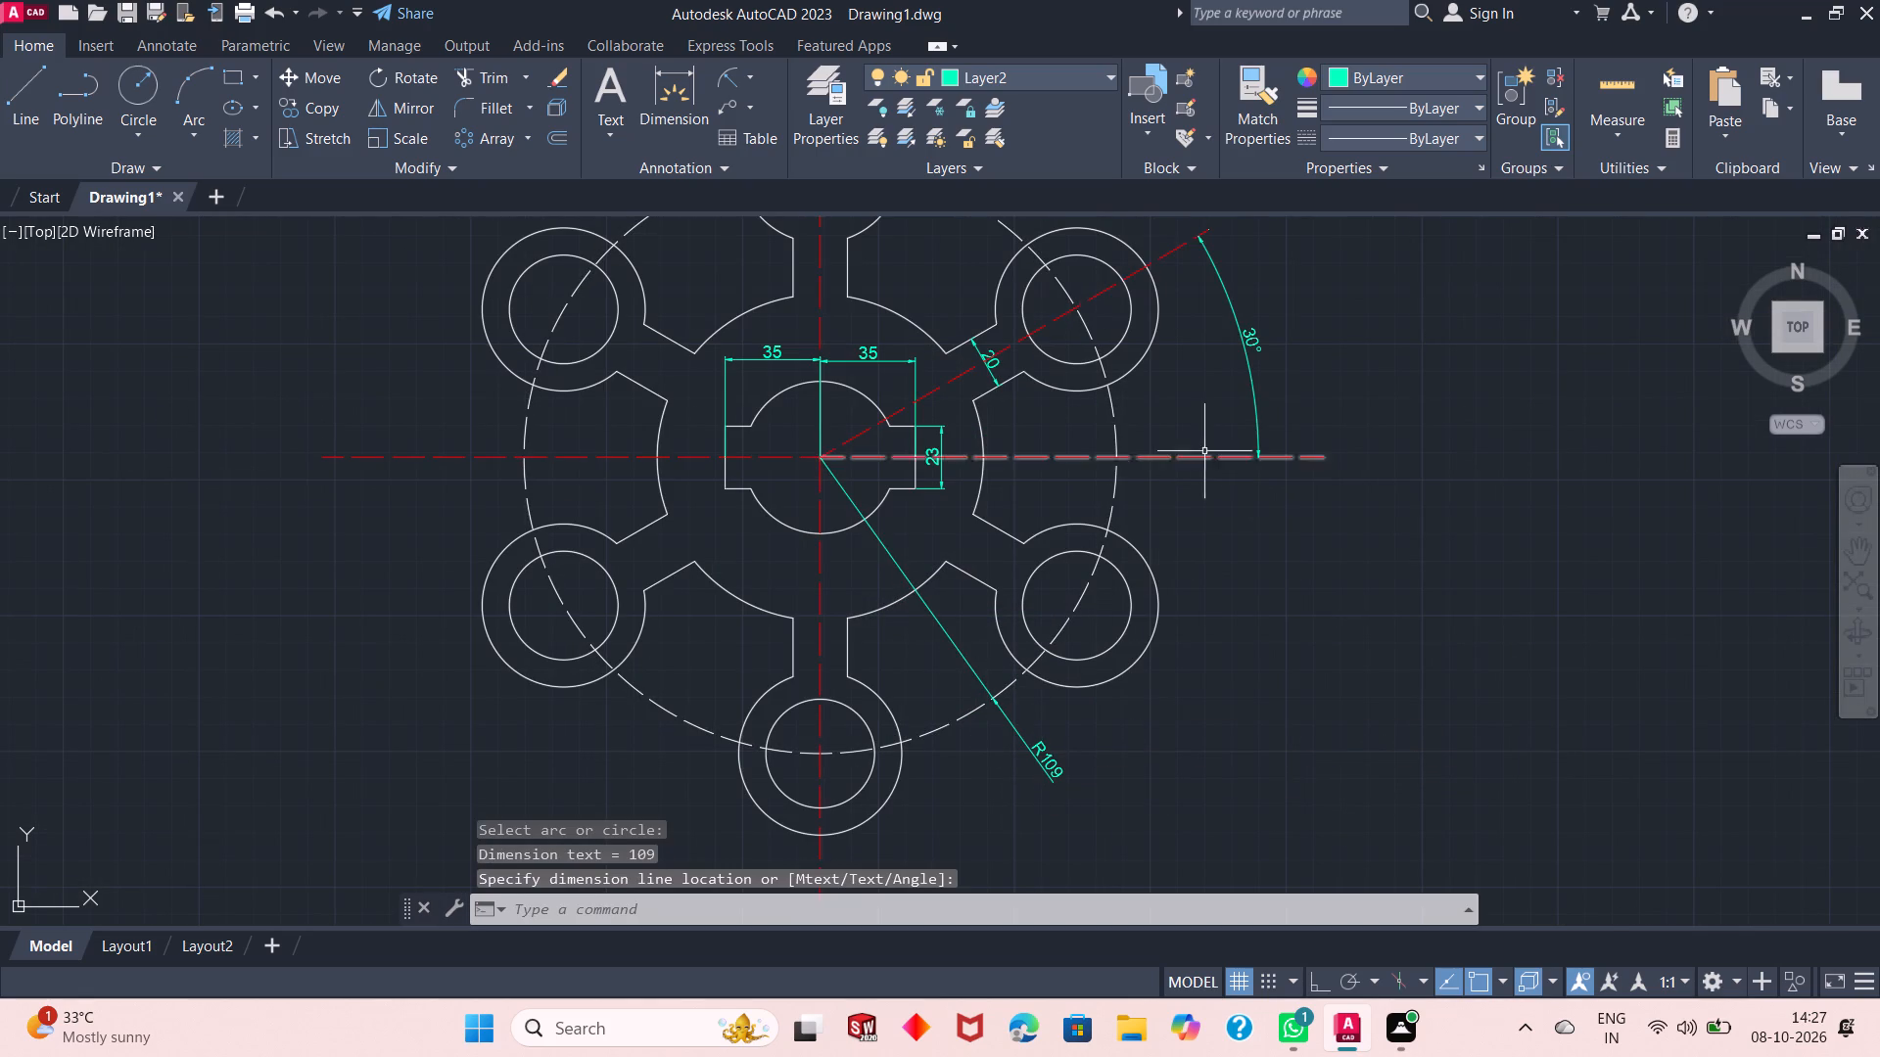
# Add a radius dimension to the hub body's lower-left arc, with its text outside the pitch circle at the lower left.
pyautogui.moveTo(1192, 357); pyautogui.dragTo(1187, 328, button='right')
pyautogui.click(1237, 337)
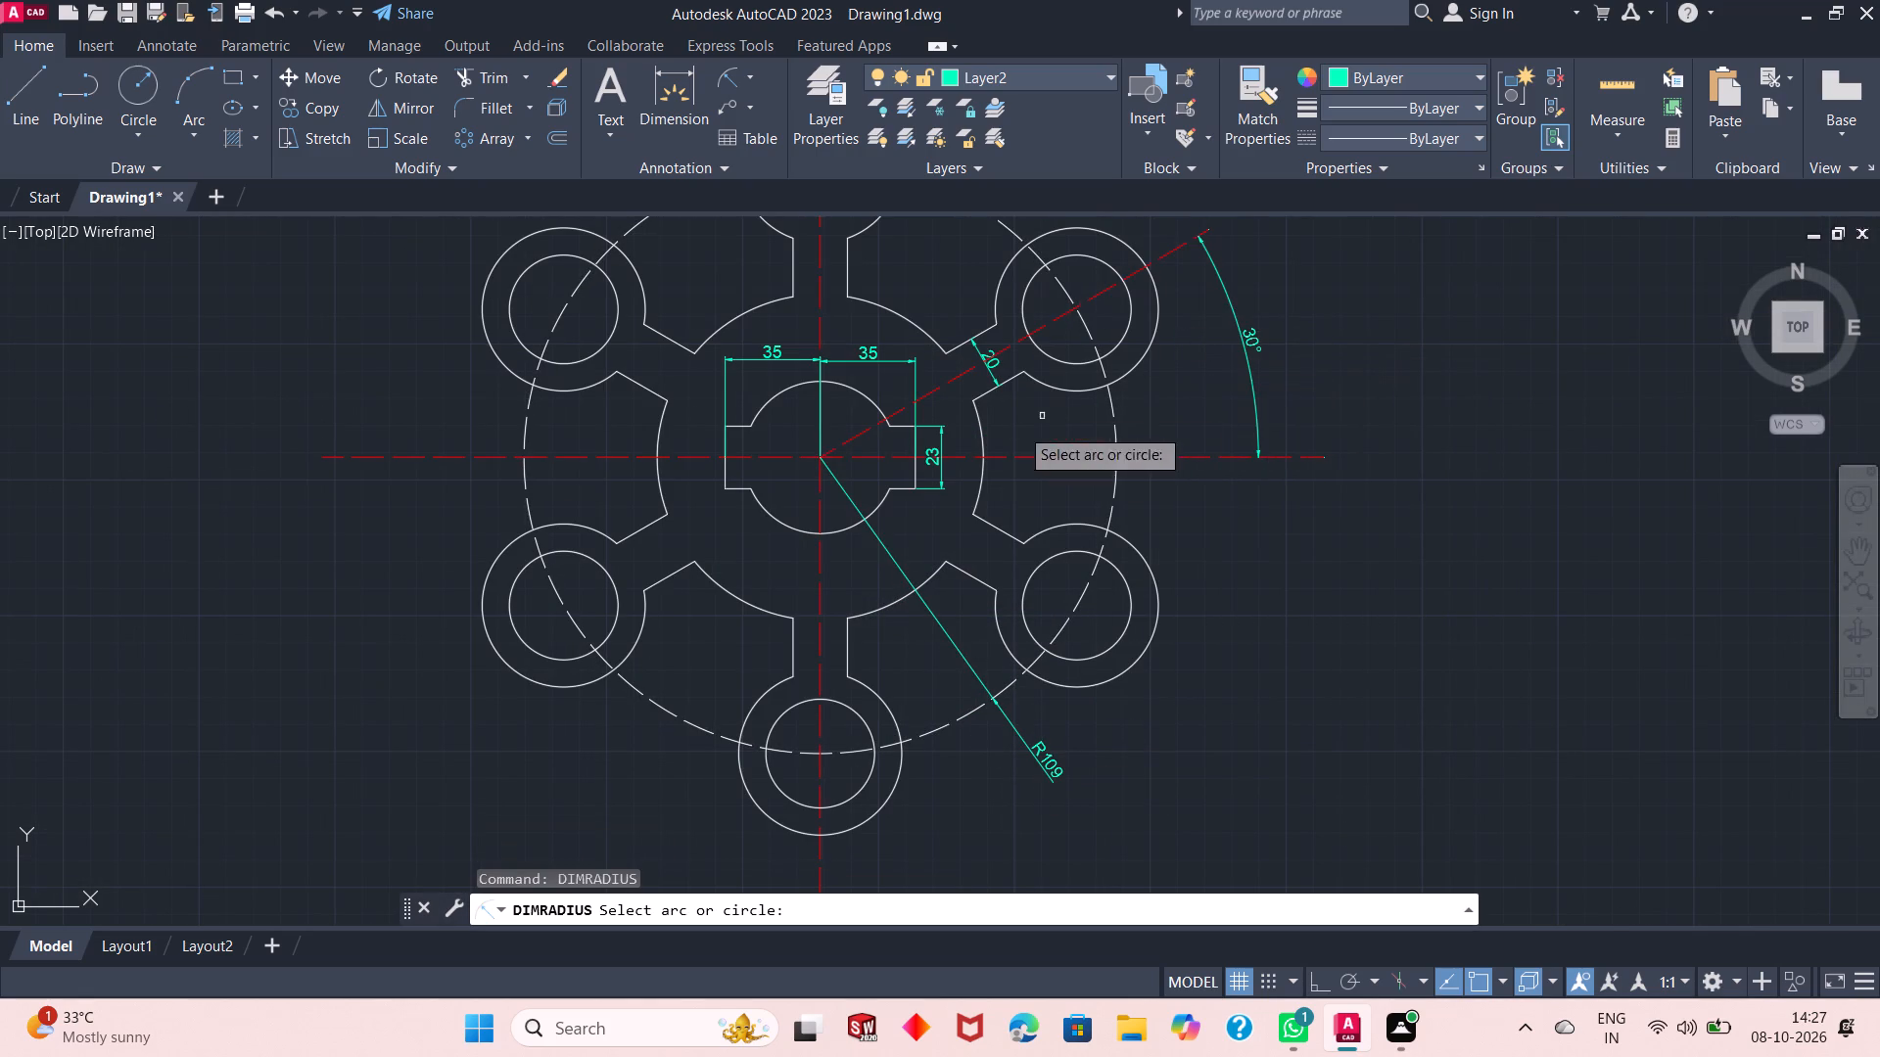
pyautogui.click(753, 609)
pyautogui.click(608, 768)
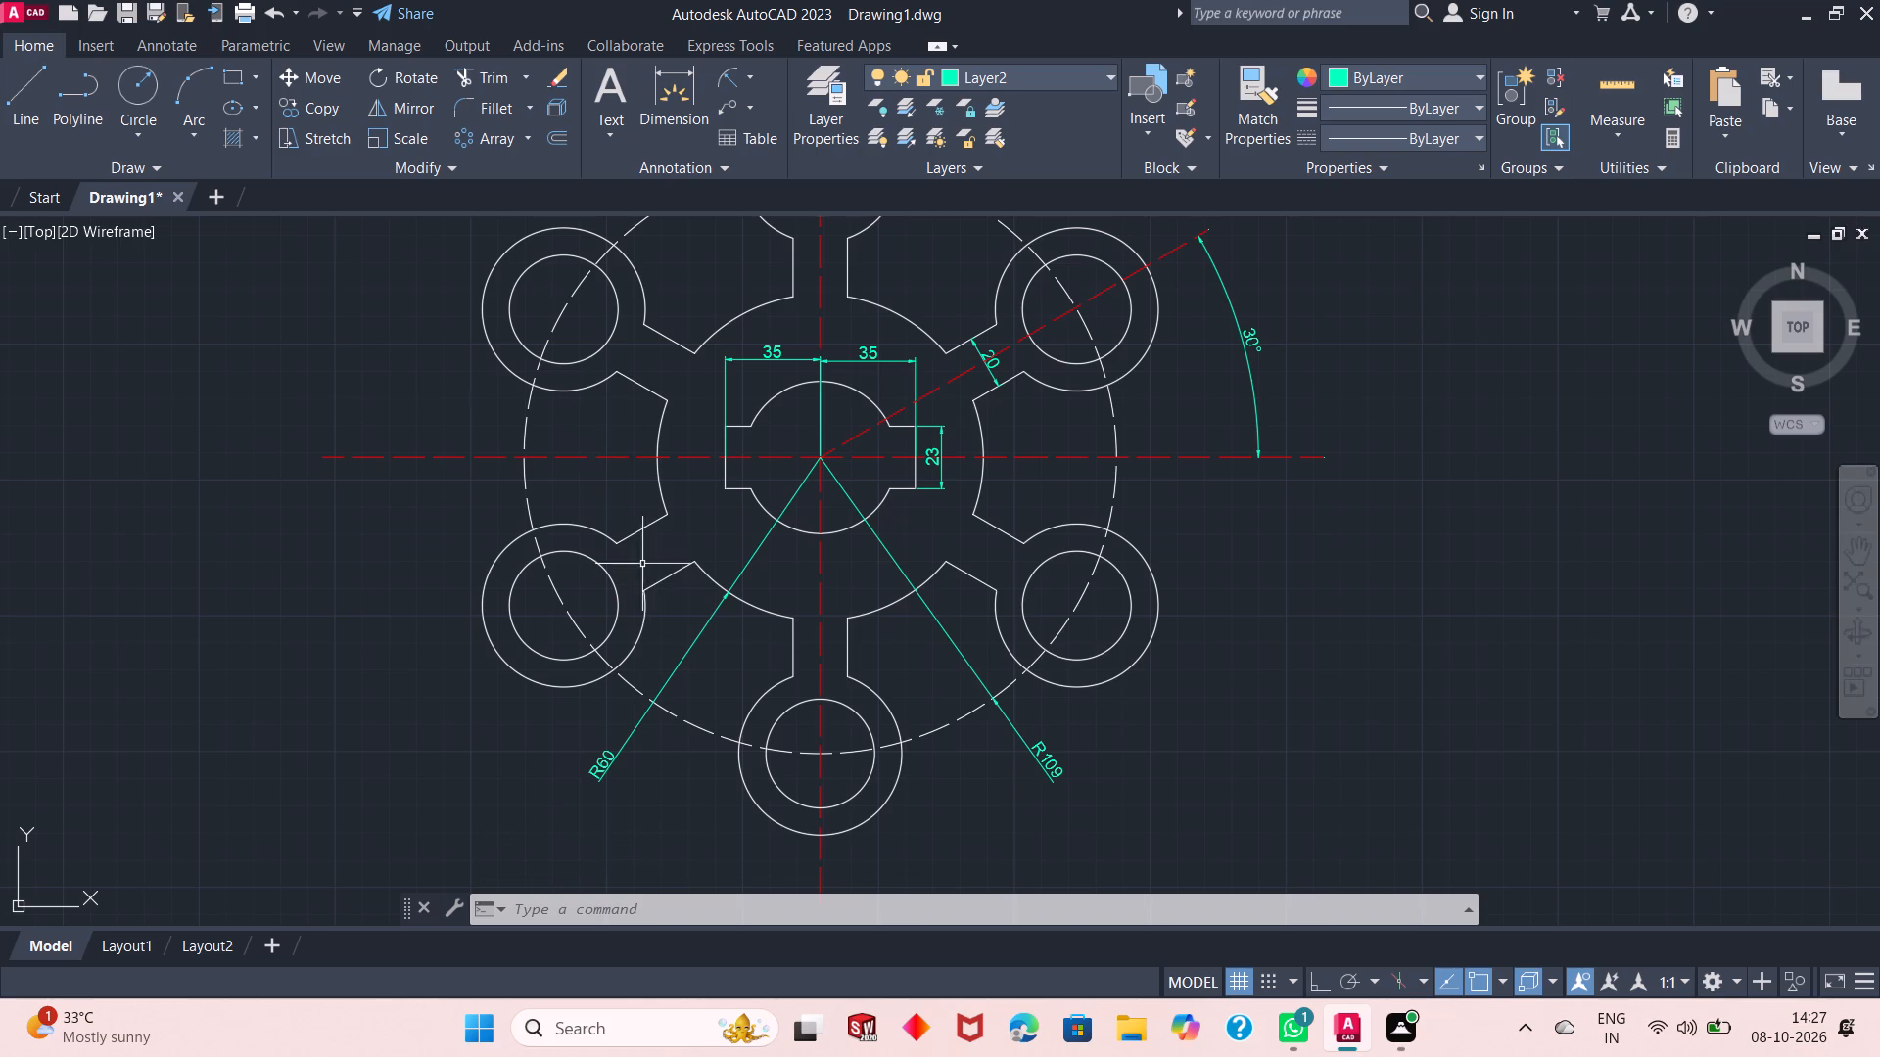
# Add a diameter dimension to the central bore, with its text outside the hub body at the lower left.
pyautogui.click(748, 87)
pyautogui.click(773, 355)
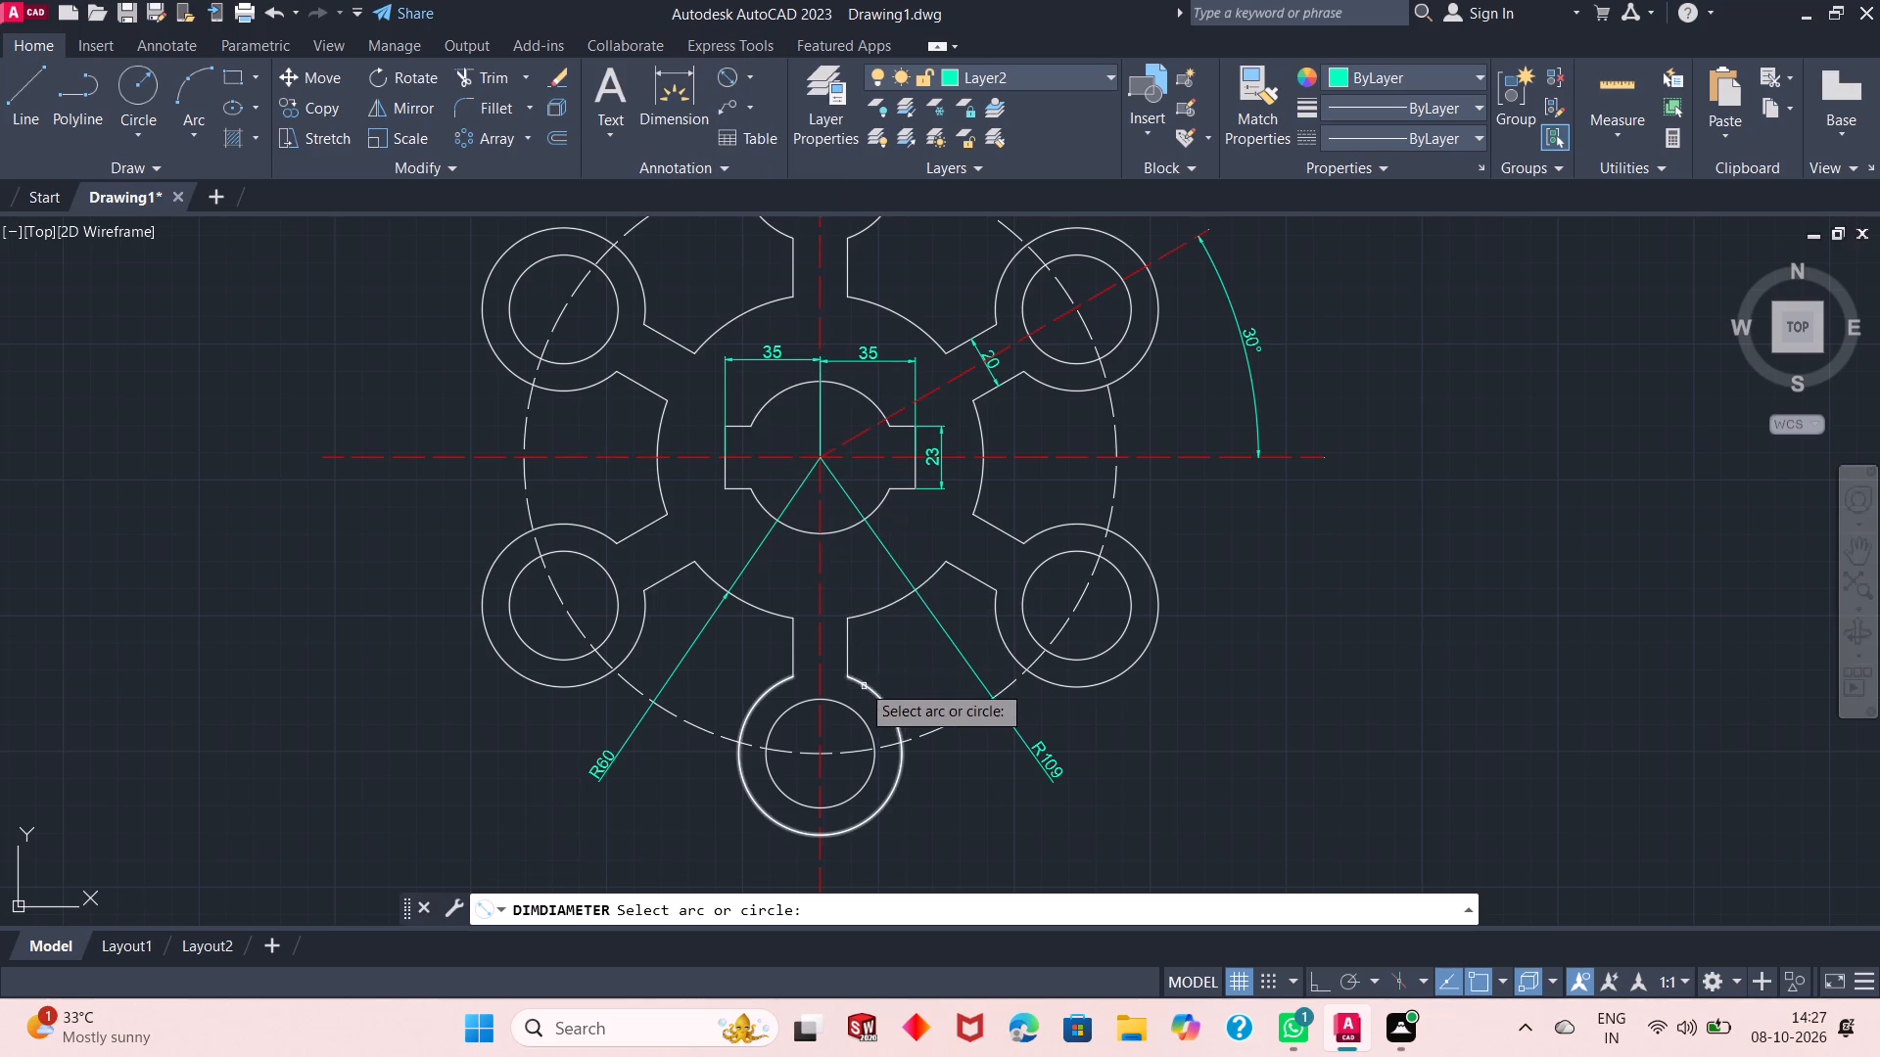
pyautogui.click(762, 510)
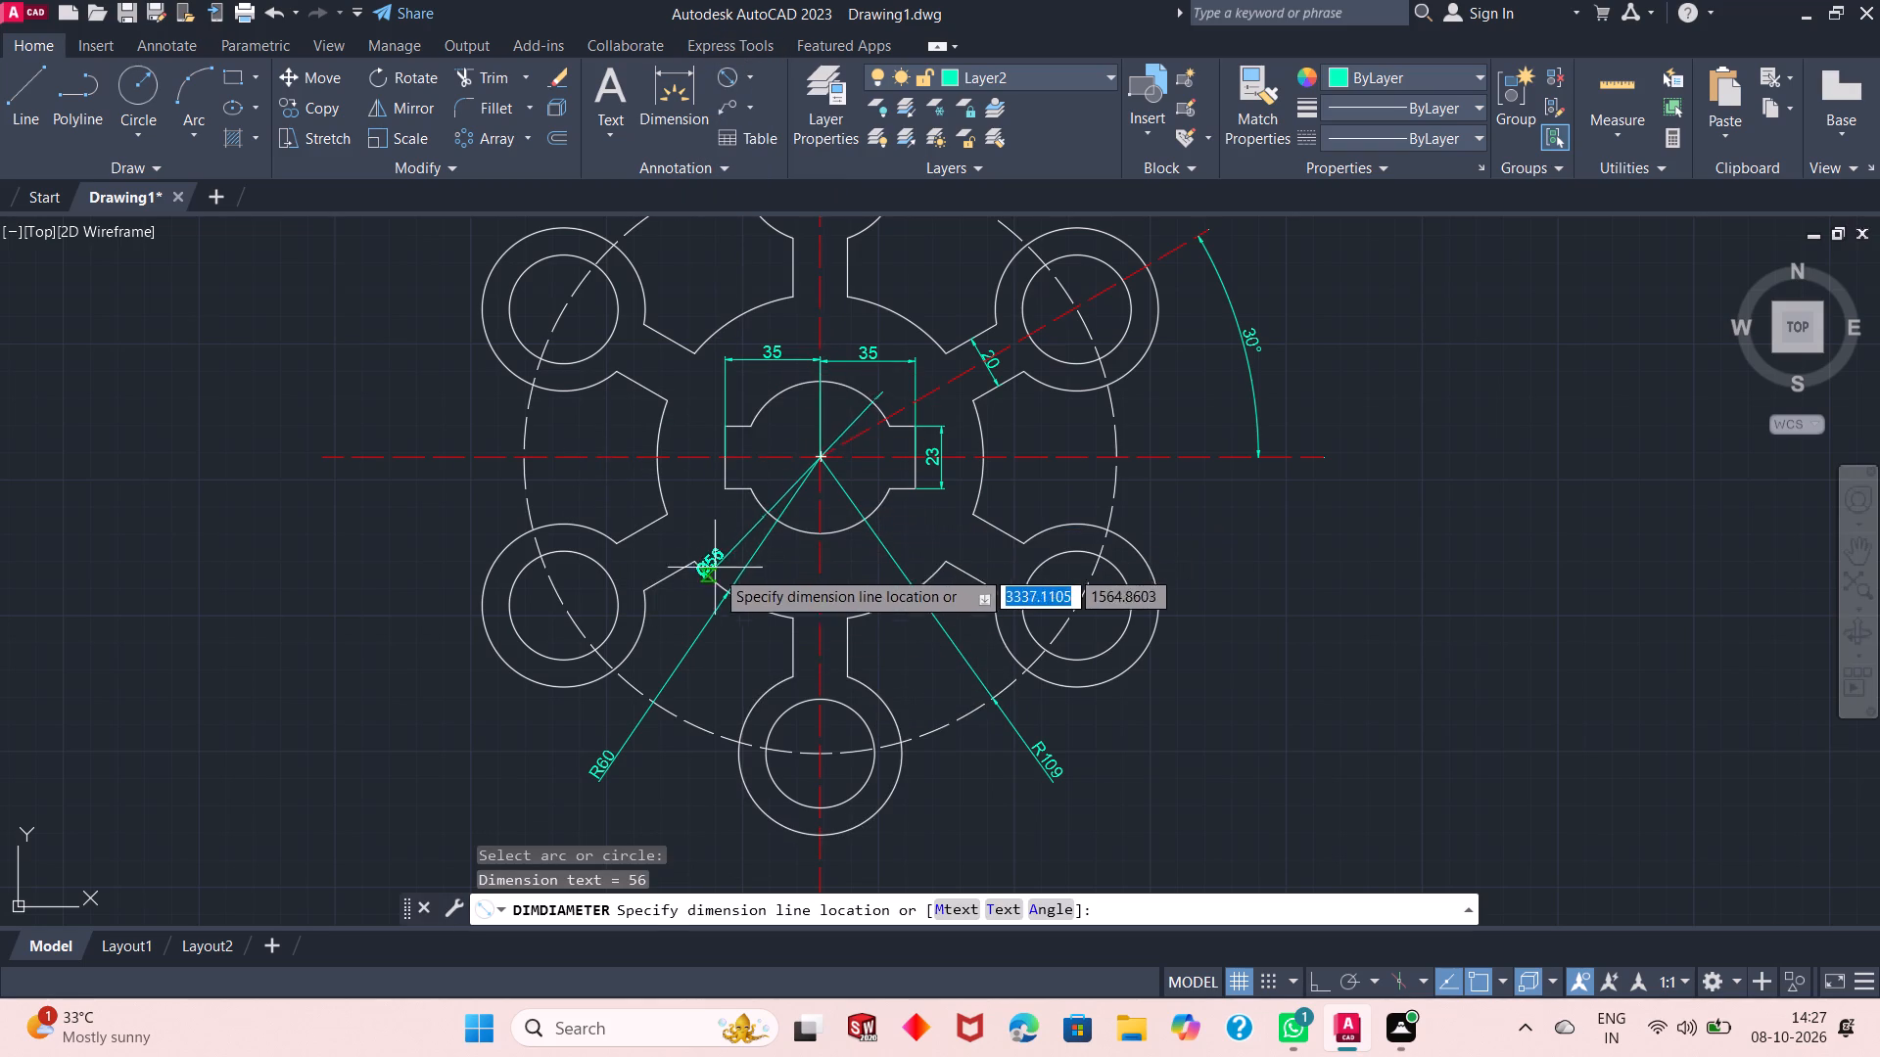
pyautogui.click(684, 618)
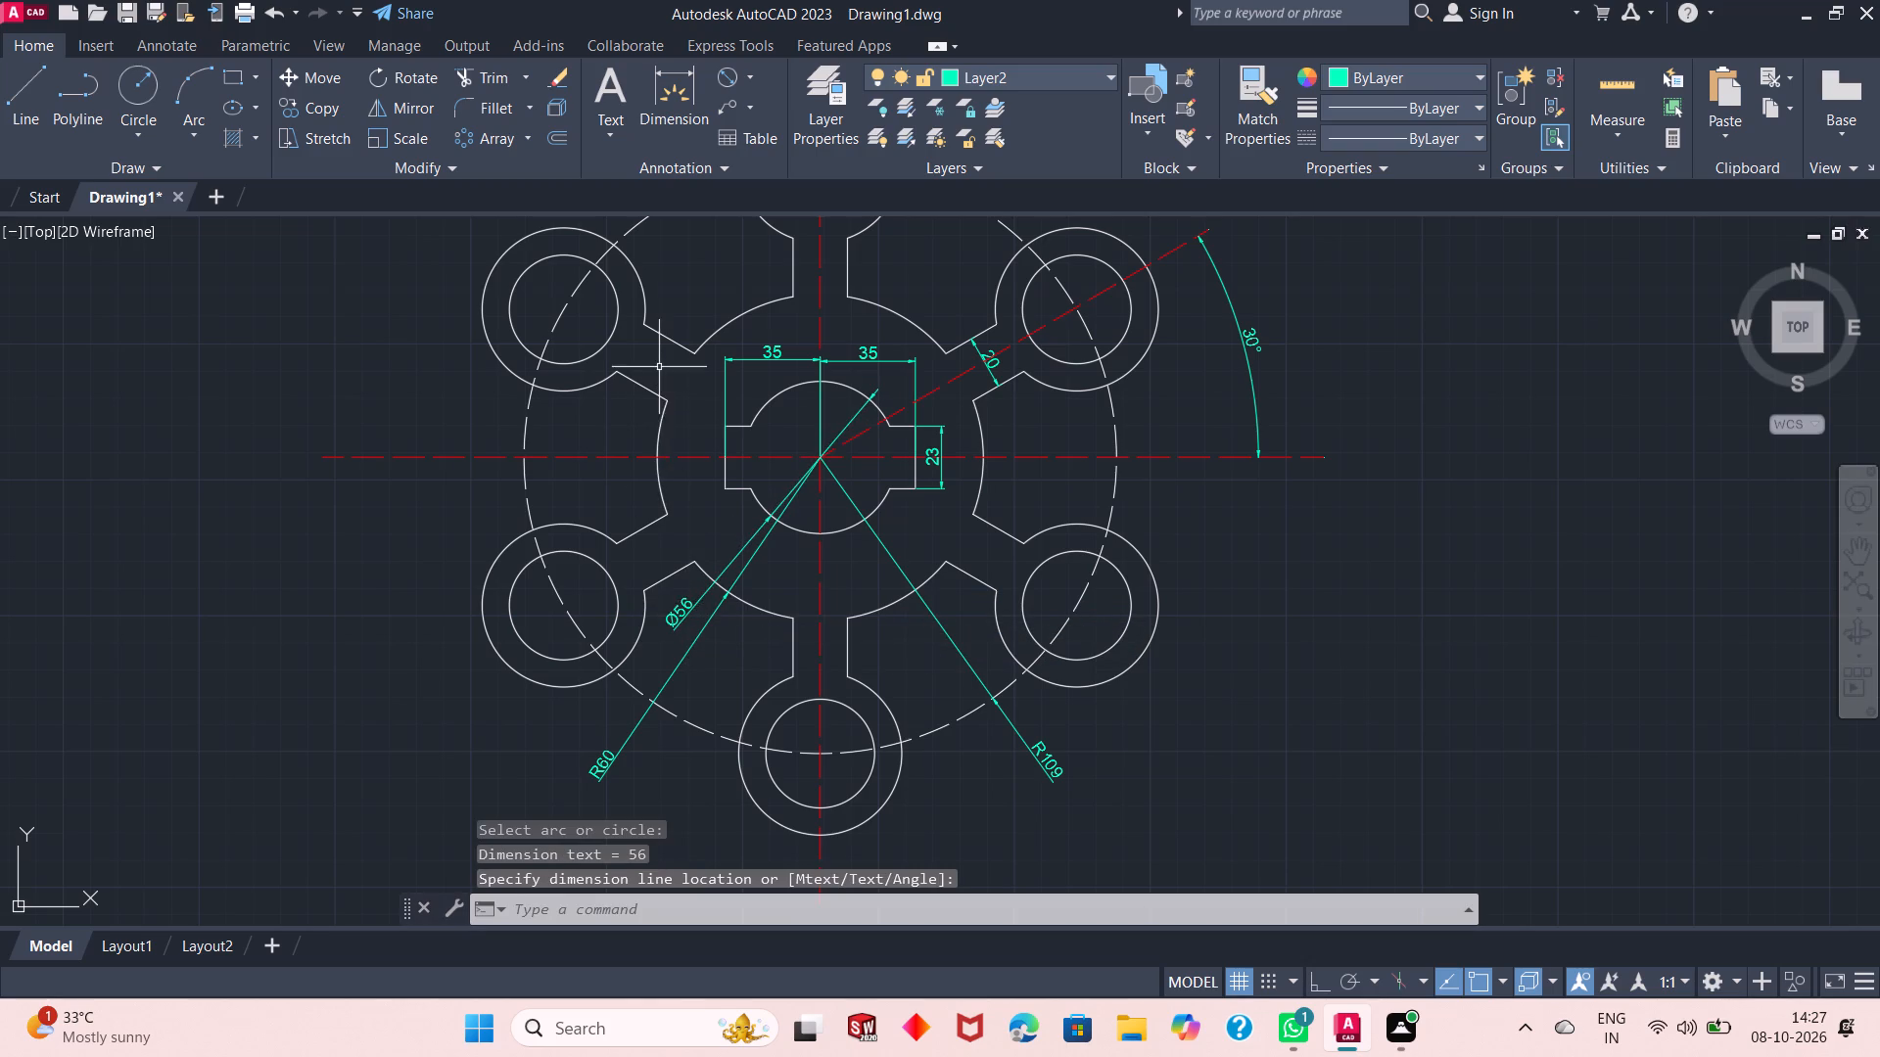
# Add a diameter dimension to the upper-right boss's outer arc, with its text outside the boss at the upper right.
pyautogui.rightClick(658, 357)
pyautogui.click(685, 366)
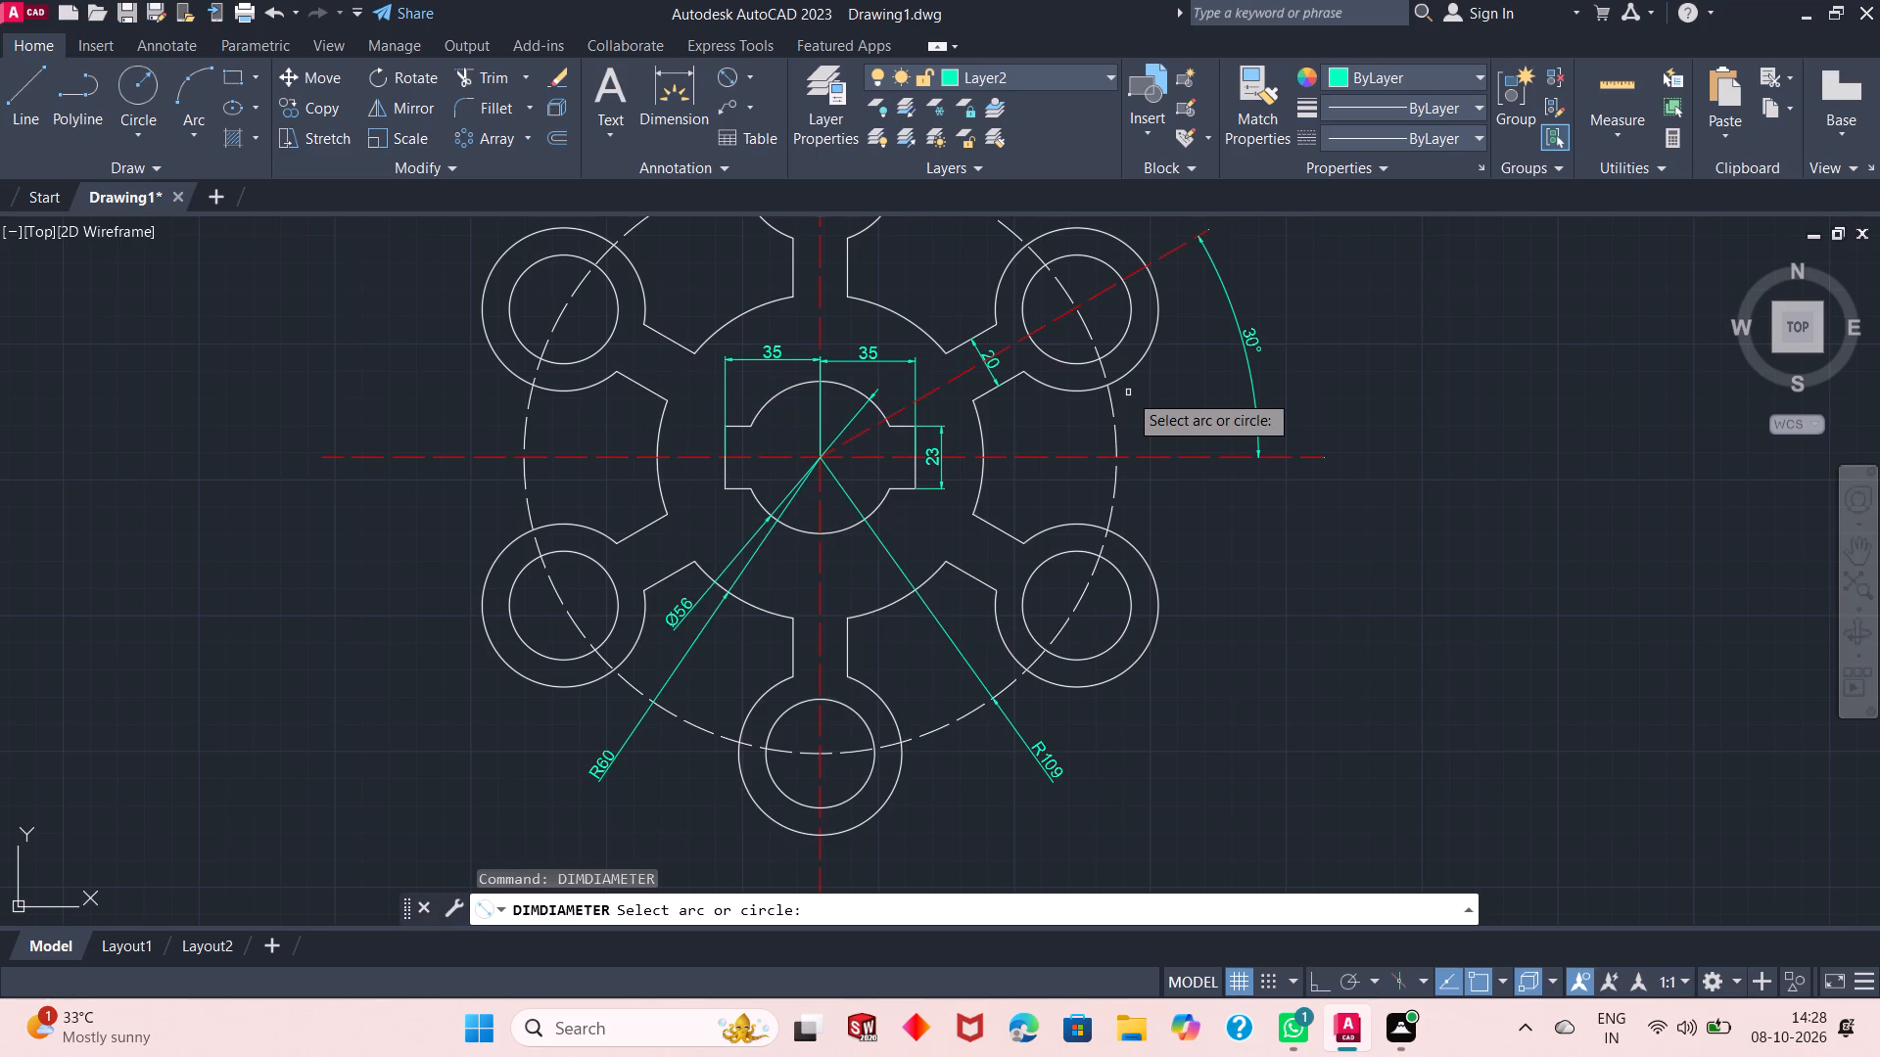
pyautogui.scroll(-1, 968, 553)
pyautogui.scroll(1, 1037, 288)
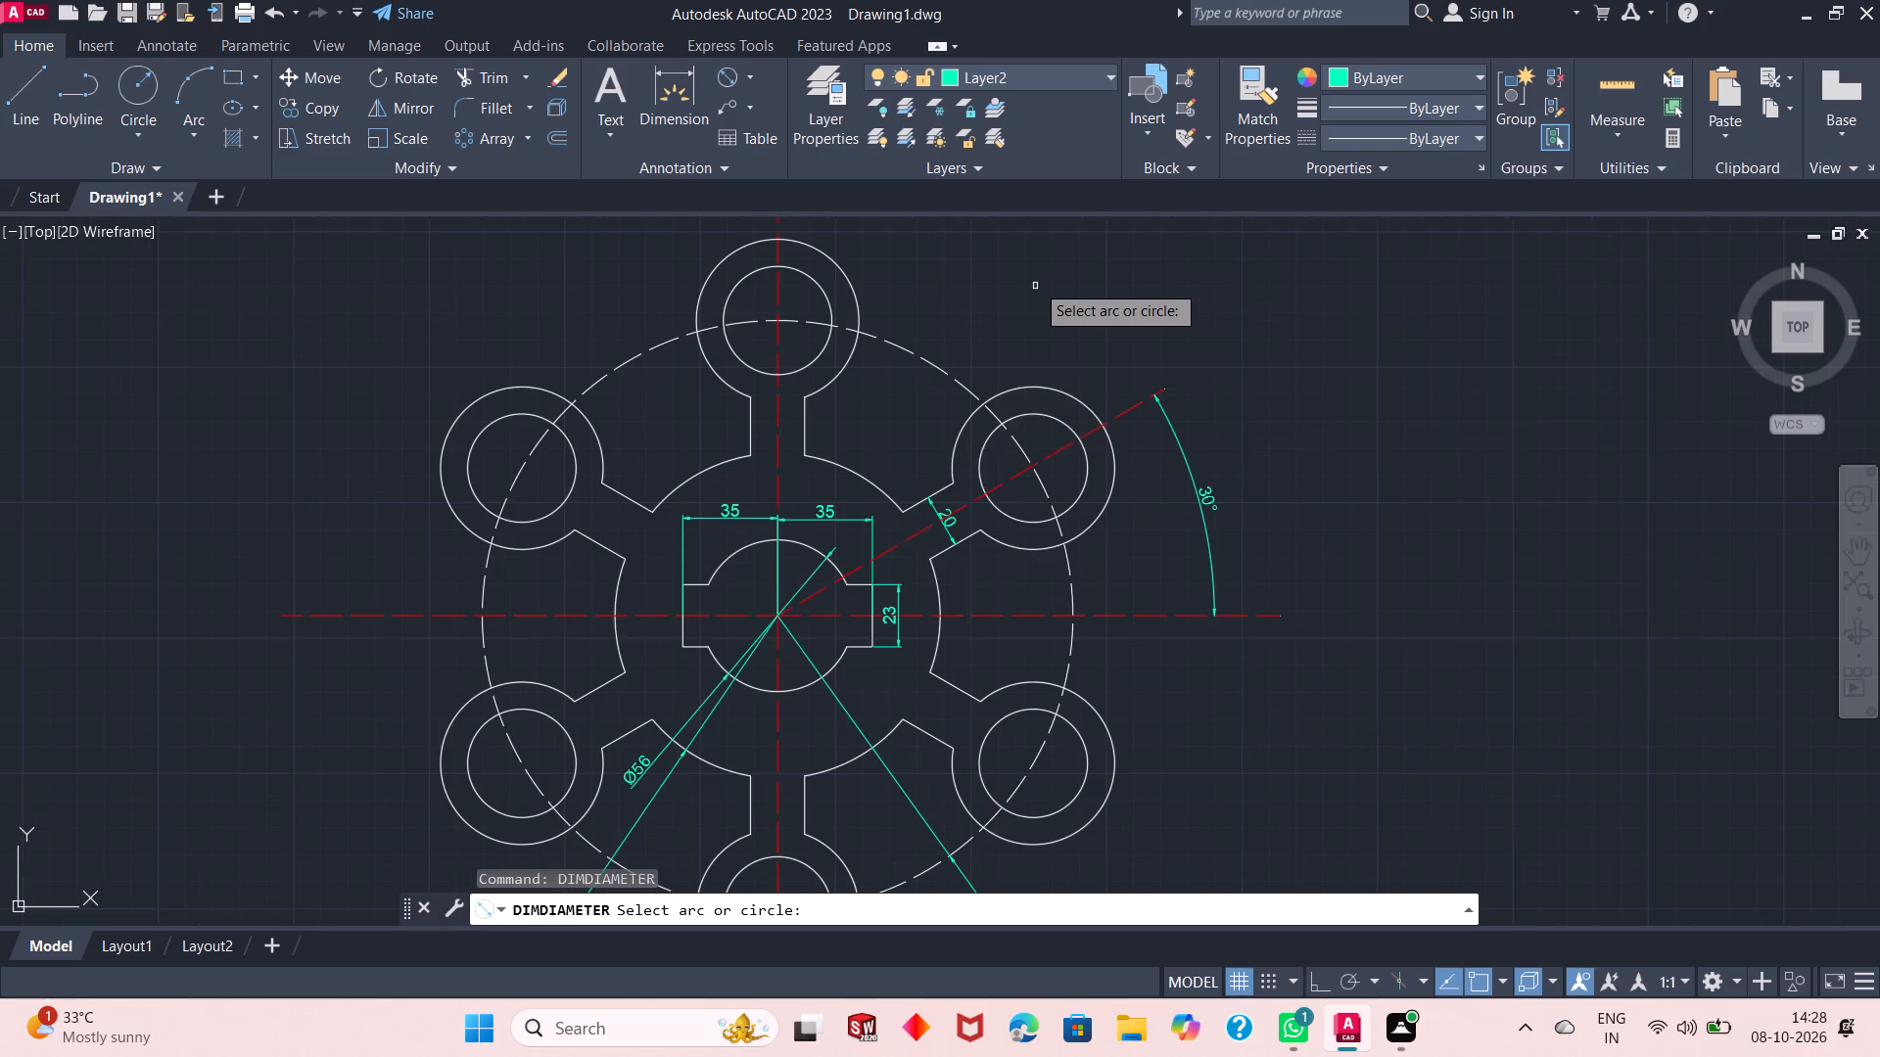
pyautogui.scroll(1, 1035, 304)
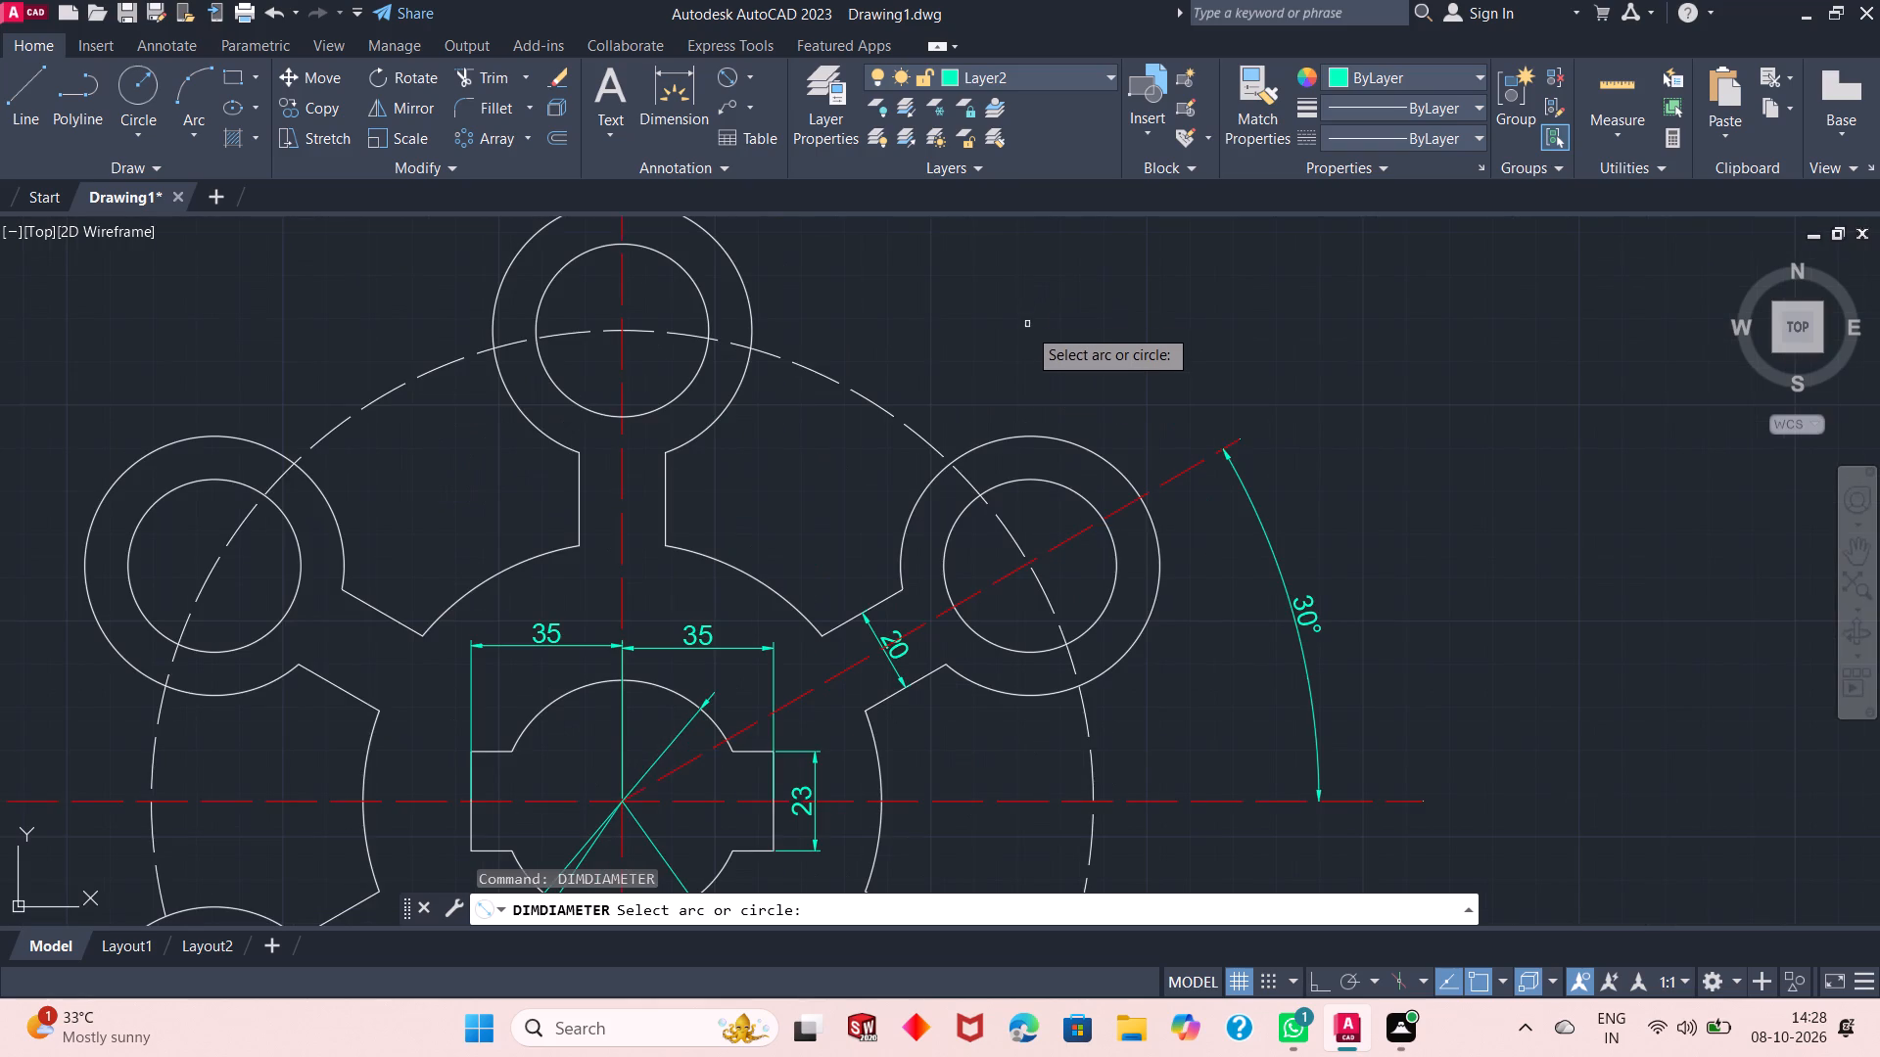
pyautogui.click(1010, 437)
pyautogui.click(1208, 376)
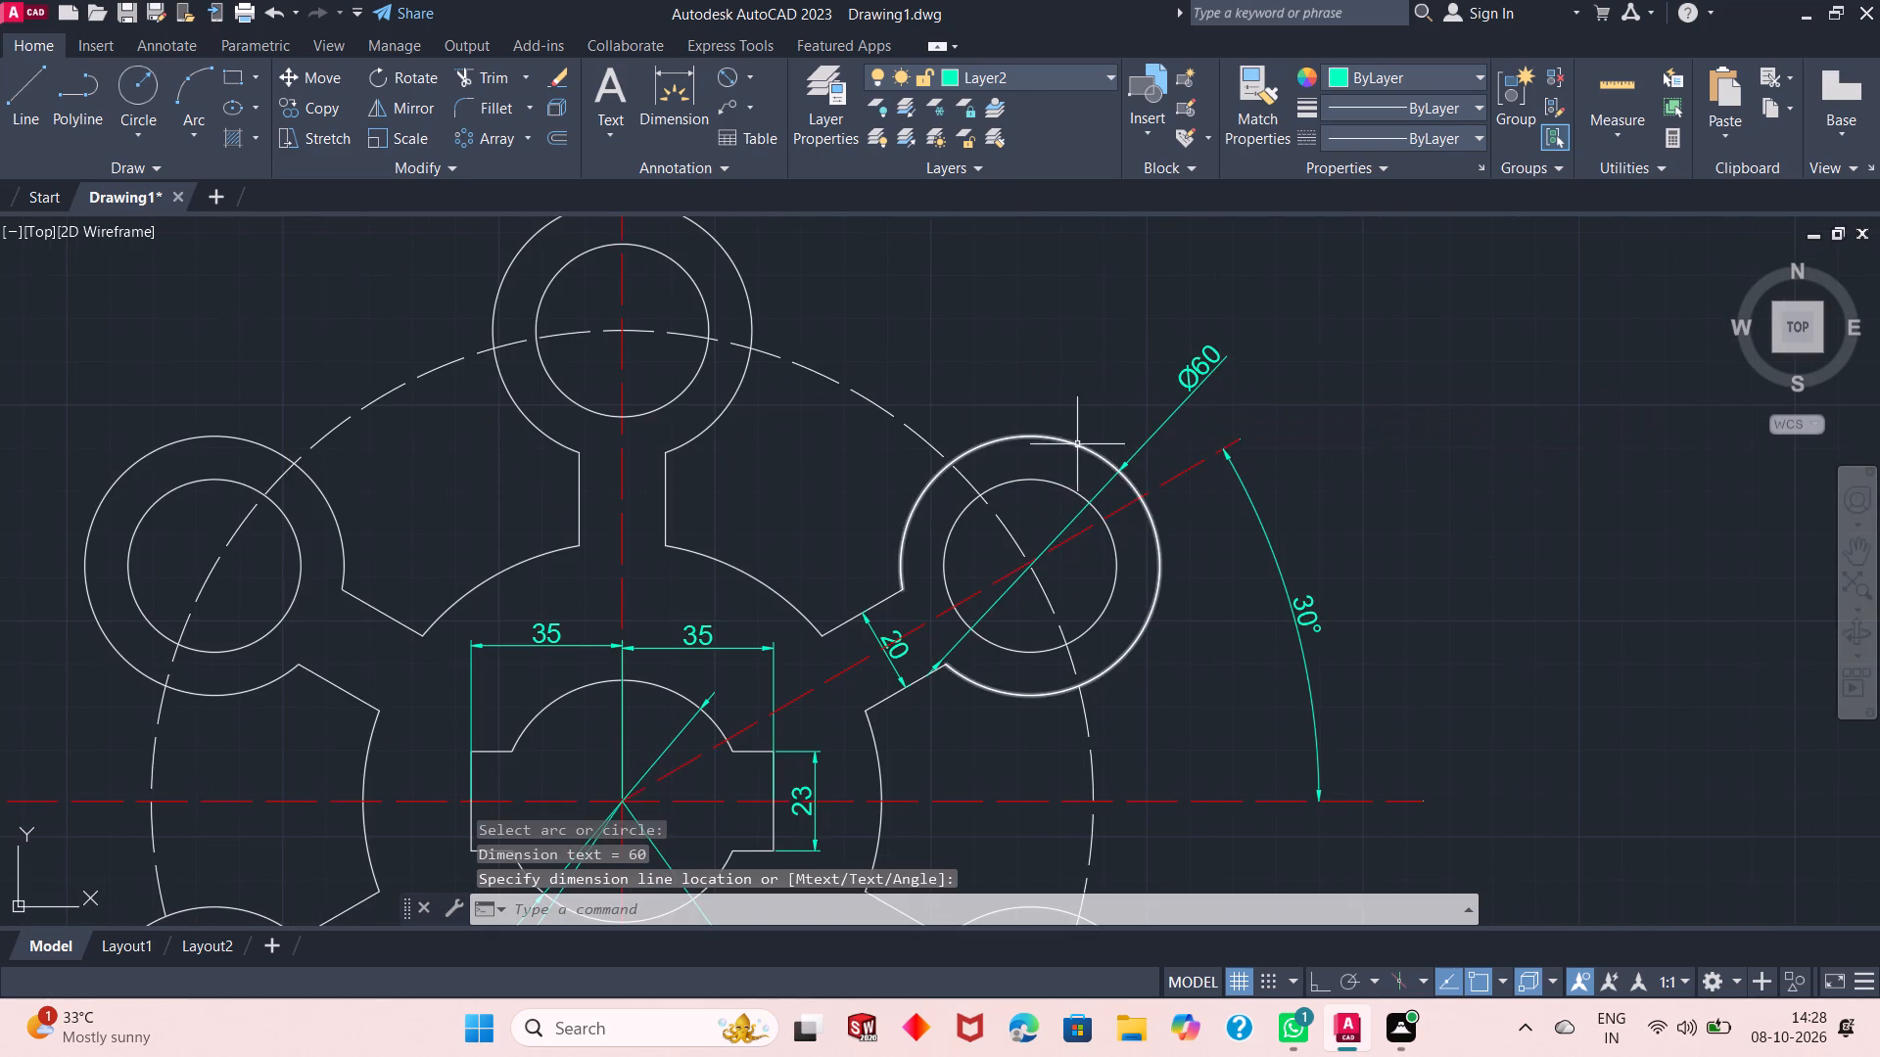
# Add a diameter dimension to the upper-right boss's inner circle, with its text directly above the boss.
pyautogui.rightClick(1027, 314)
pyautogui.click(1066, 320)
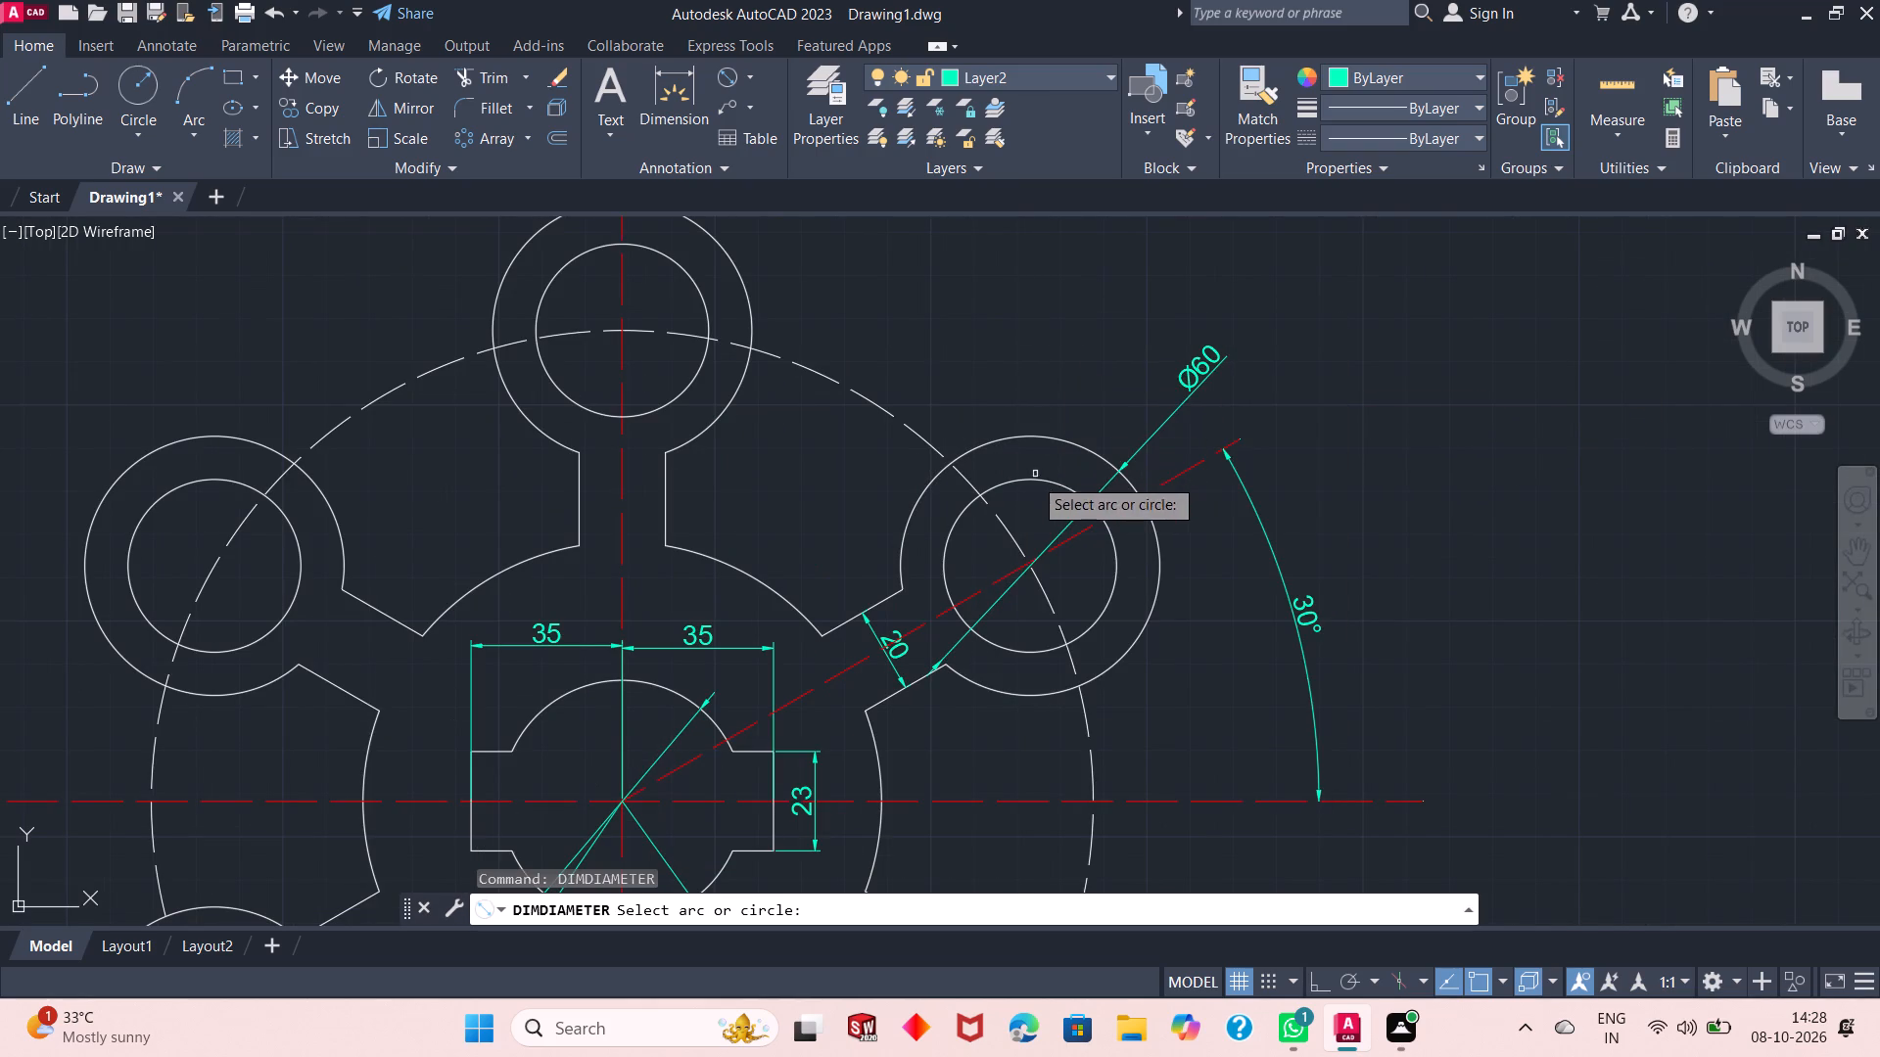
pyautogui.click(1033, 477)
pyautogui.click(1035, 381)
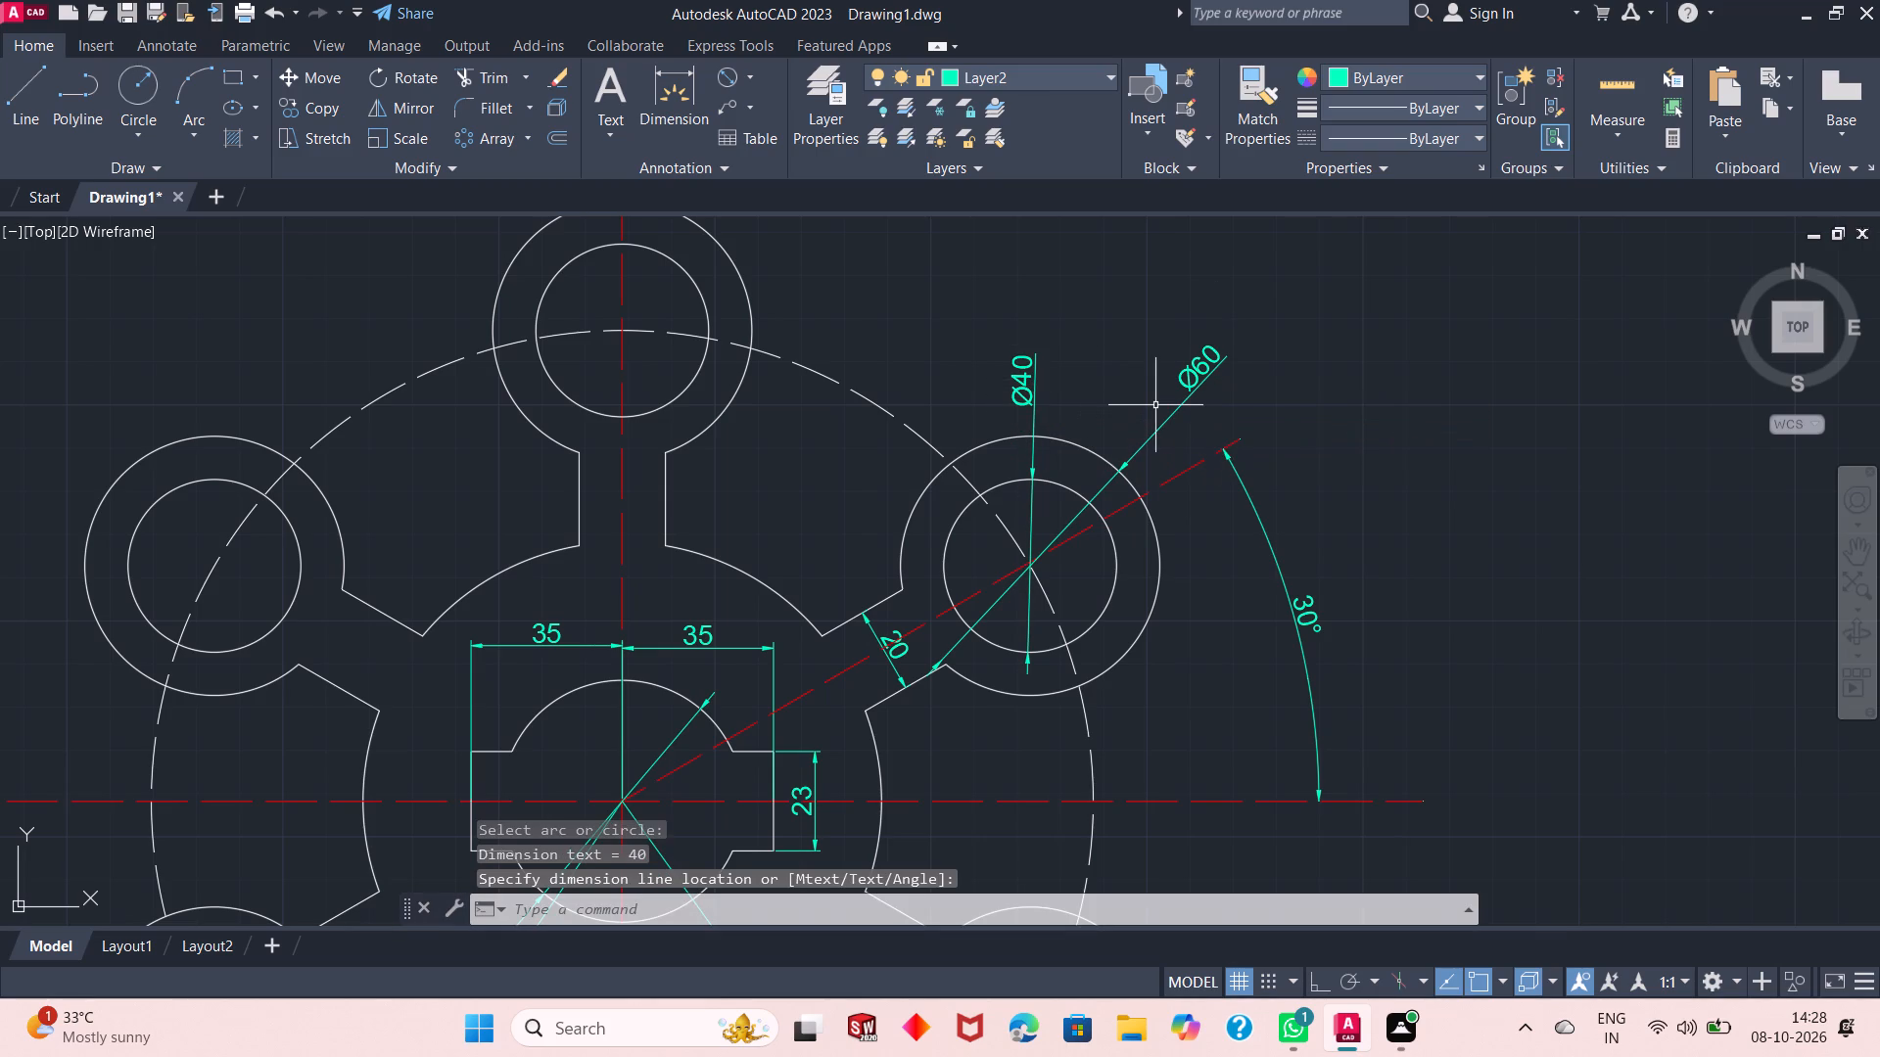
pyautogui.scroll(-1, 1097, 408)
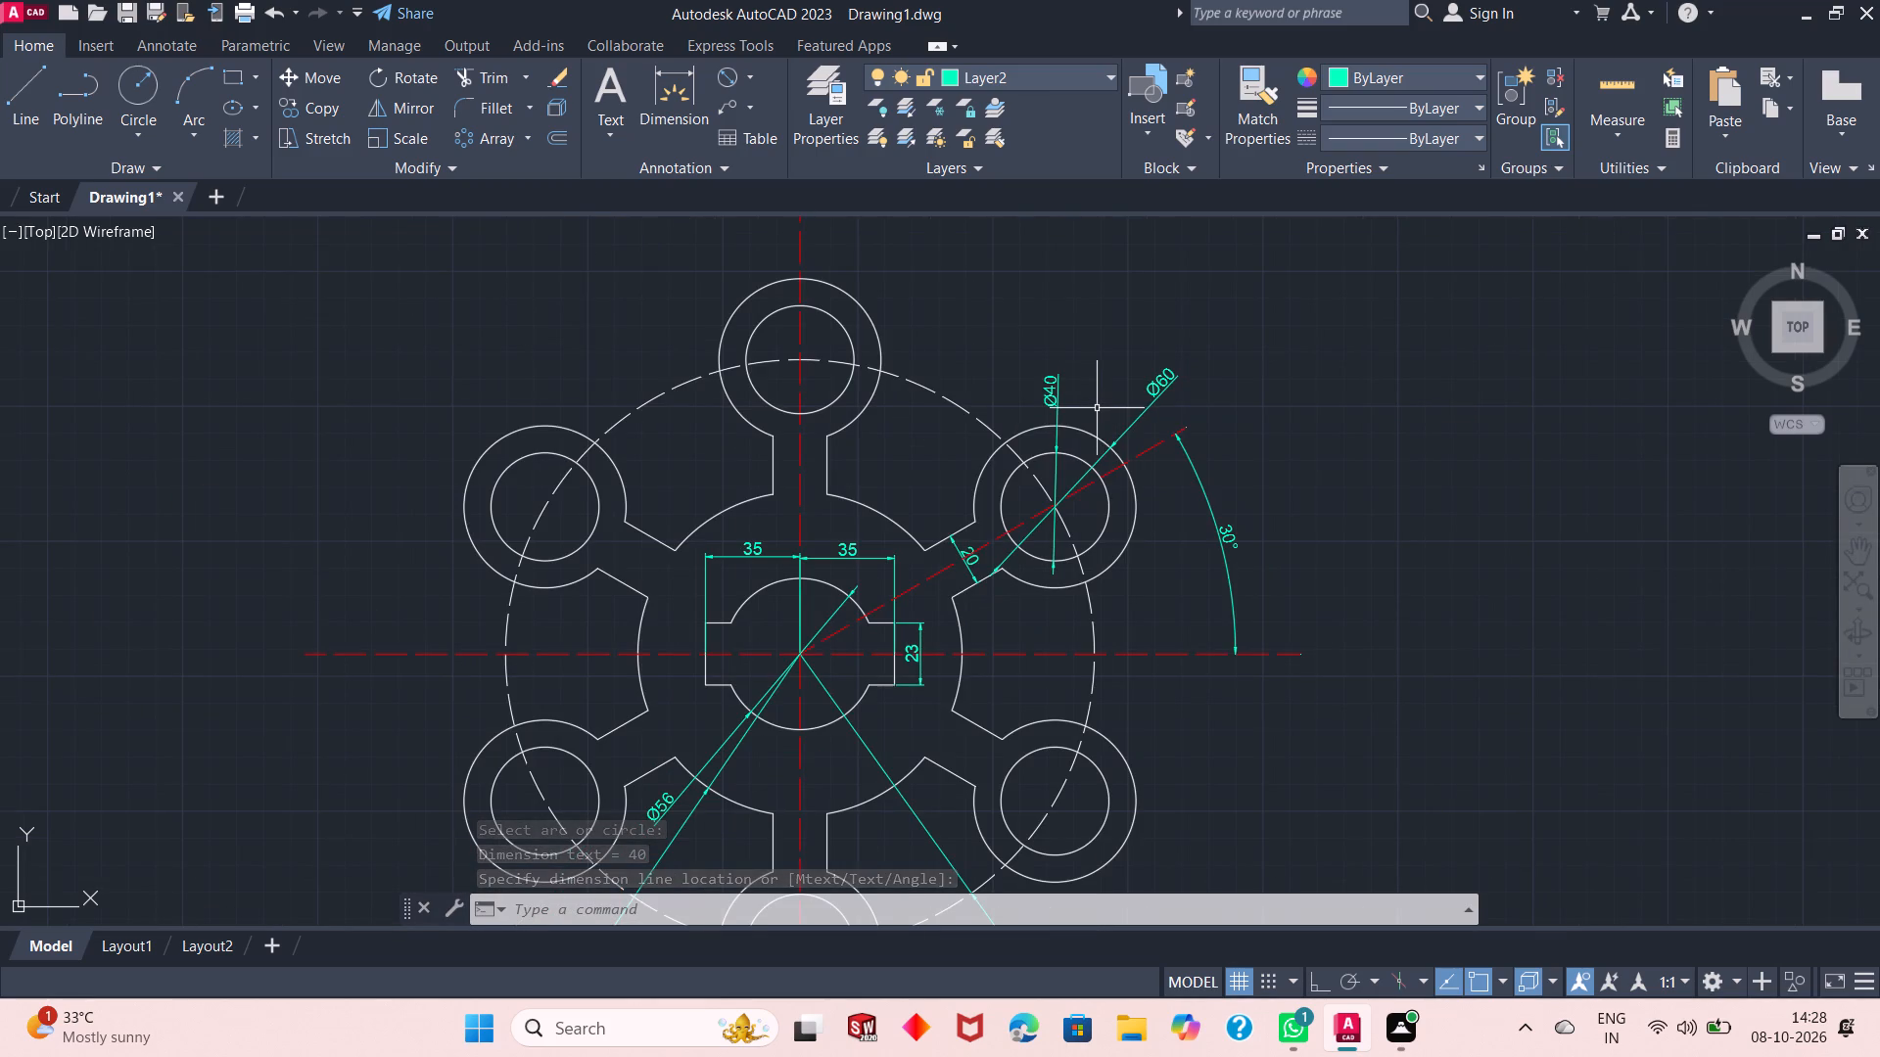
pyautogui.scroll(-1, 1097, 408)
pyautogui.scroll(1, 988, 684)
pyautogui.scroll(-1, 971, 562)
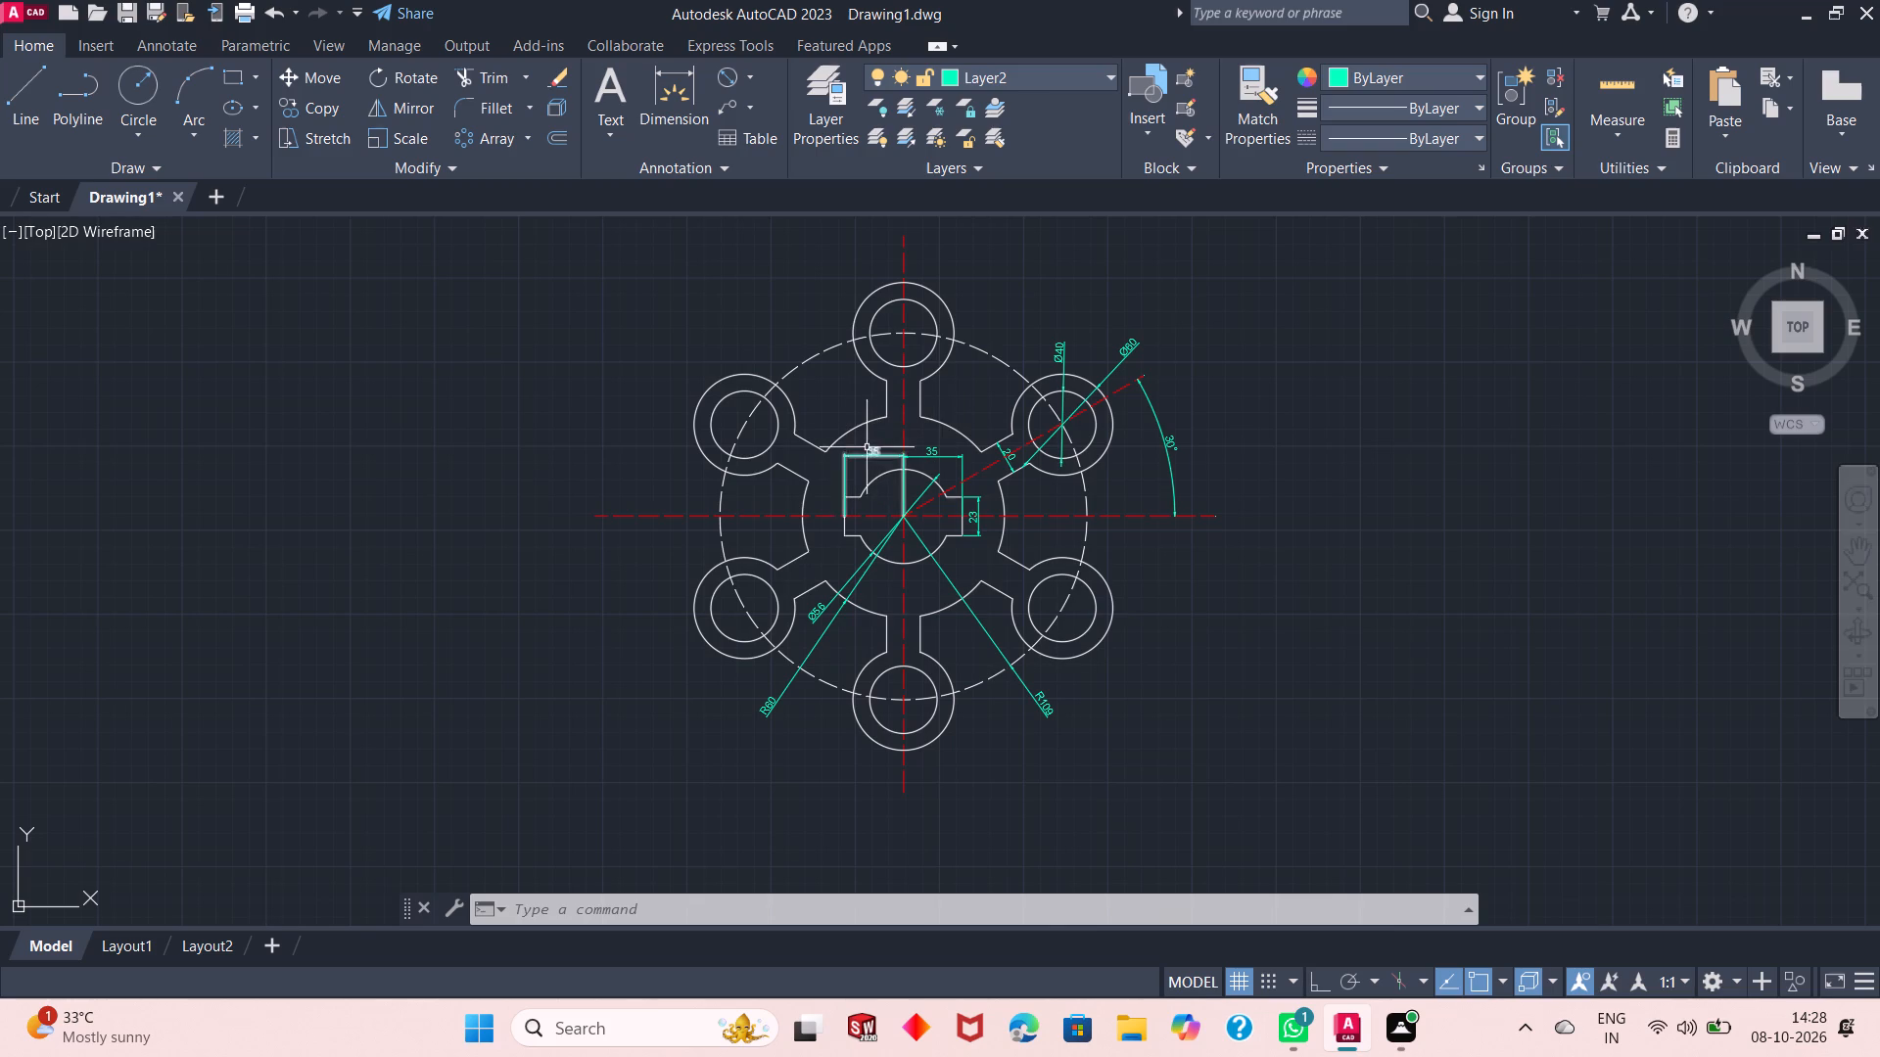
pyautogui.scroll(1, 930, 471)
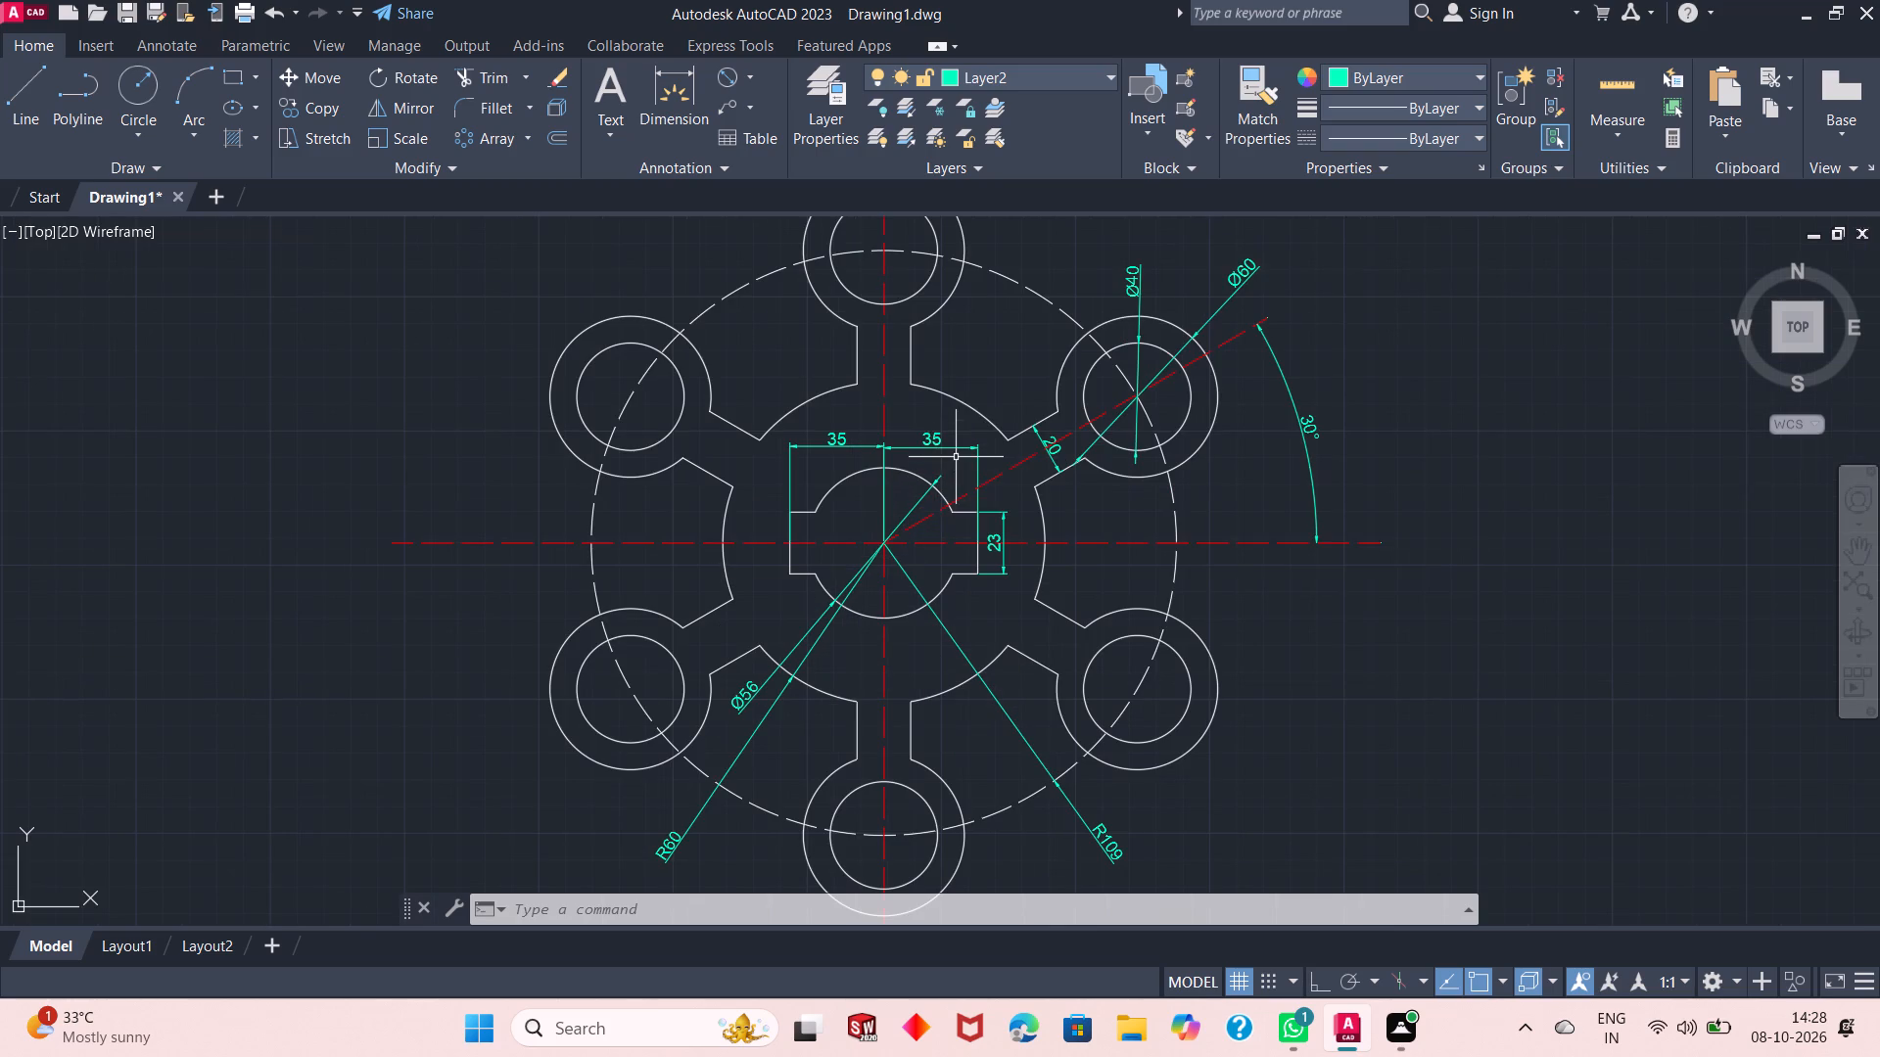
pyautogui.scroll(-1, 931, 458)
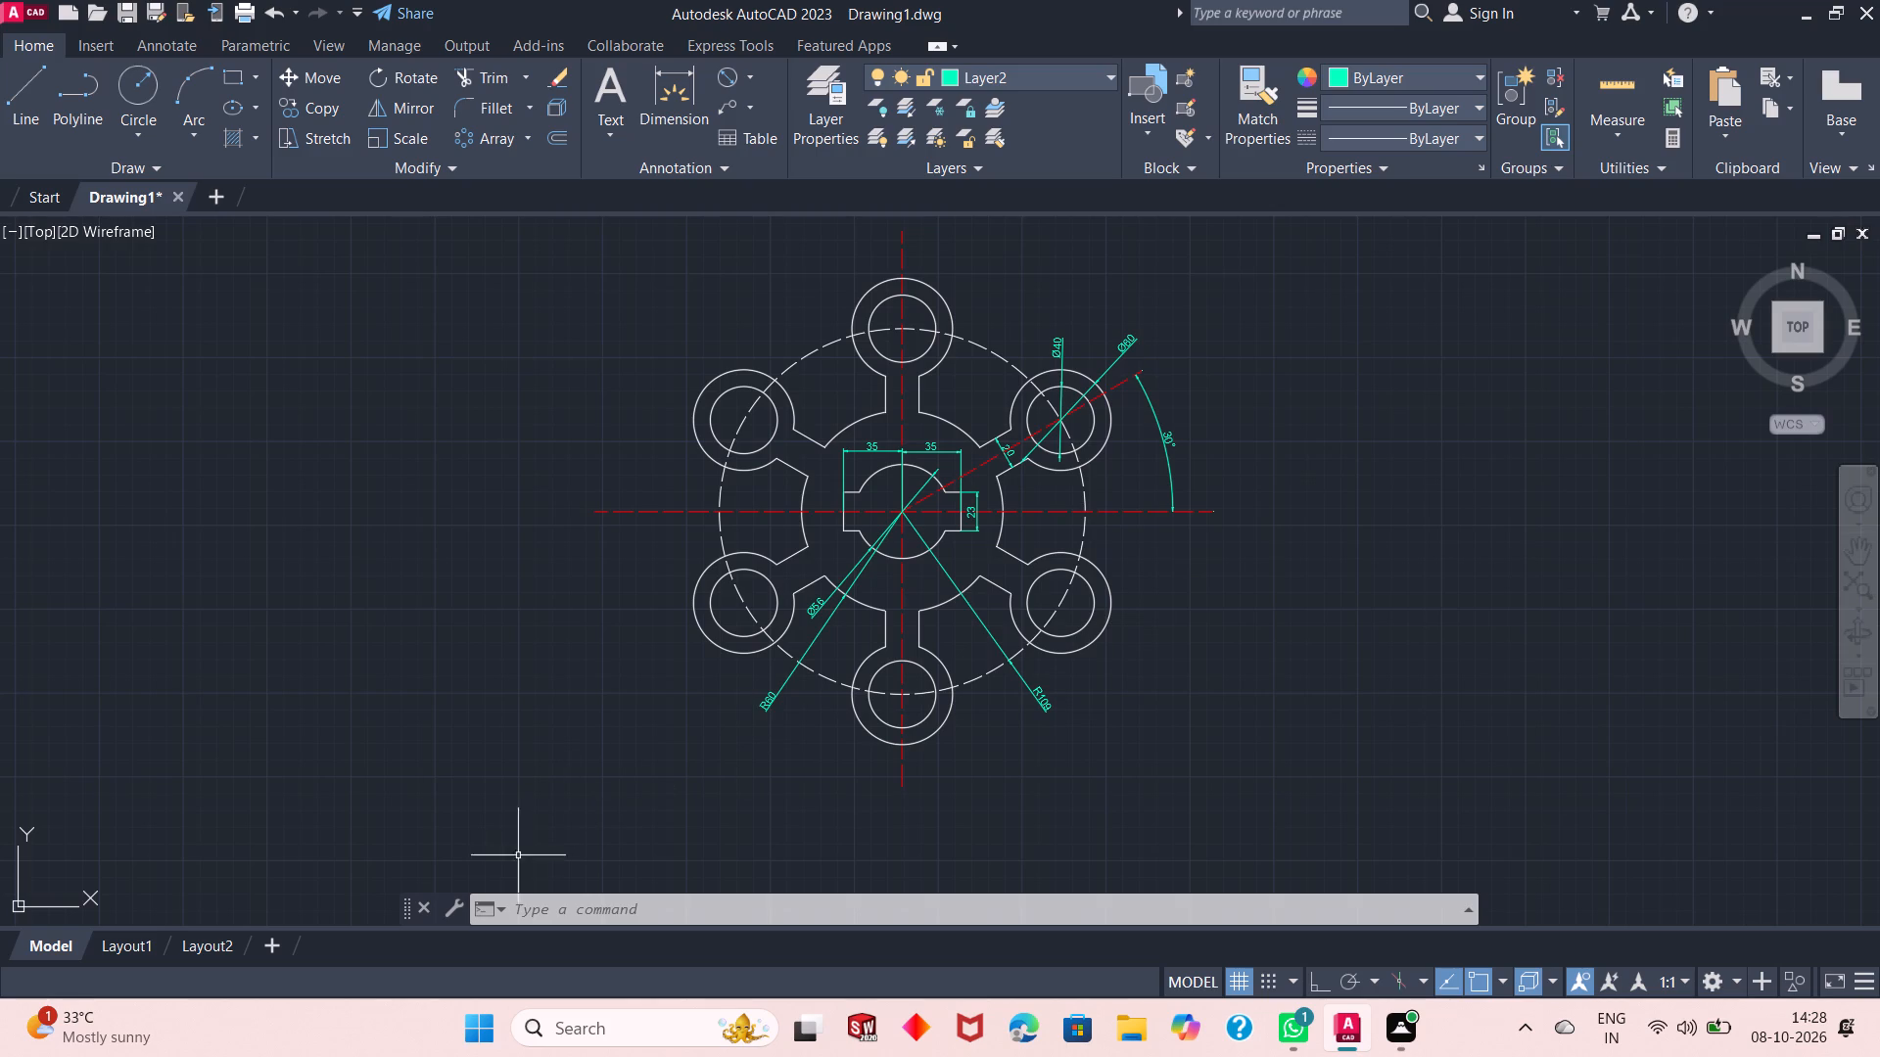
# Turn off the command log file with LOGFILEOFF.
pyautogui.click(542, 913)
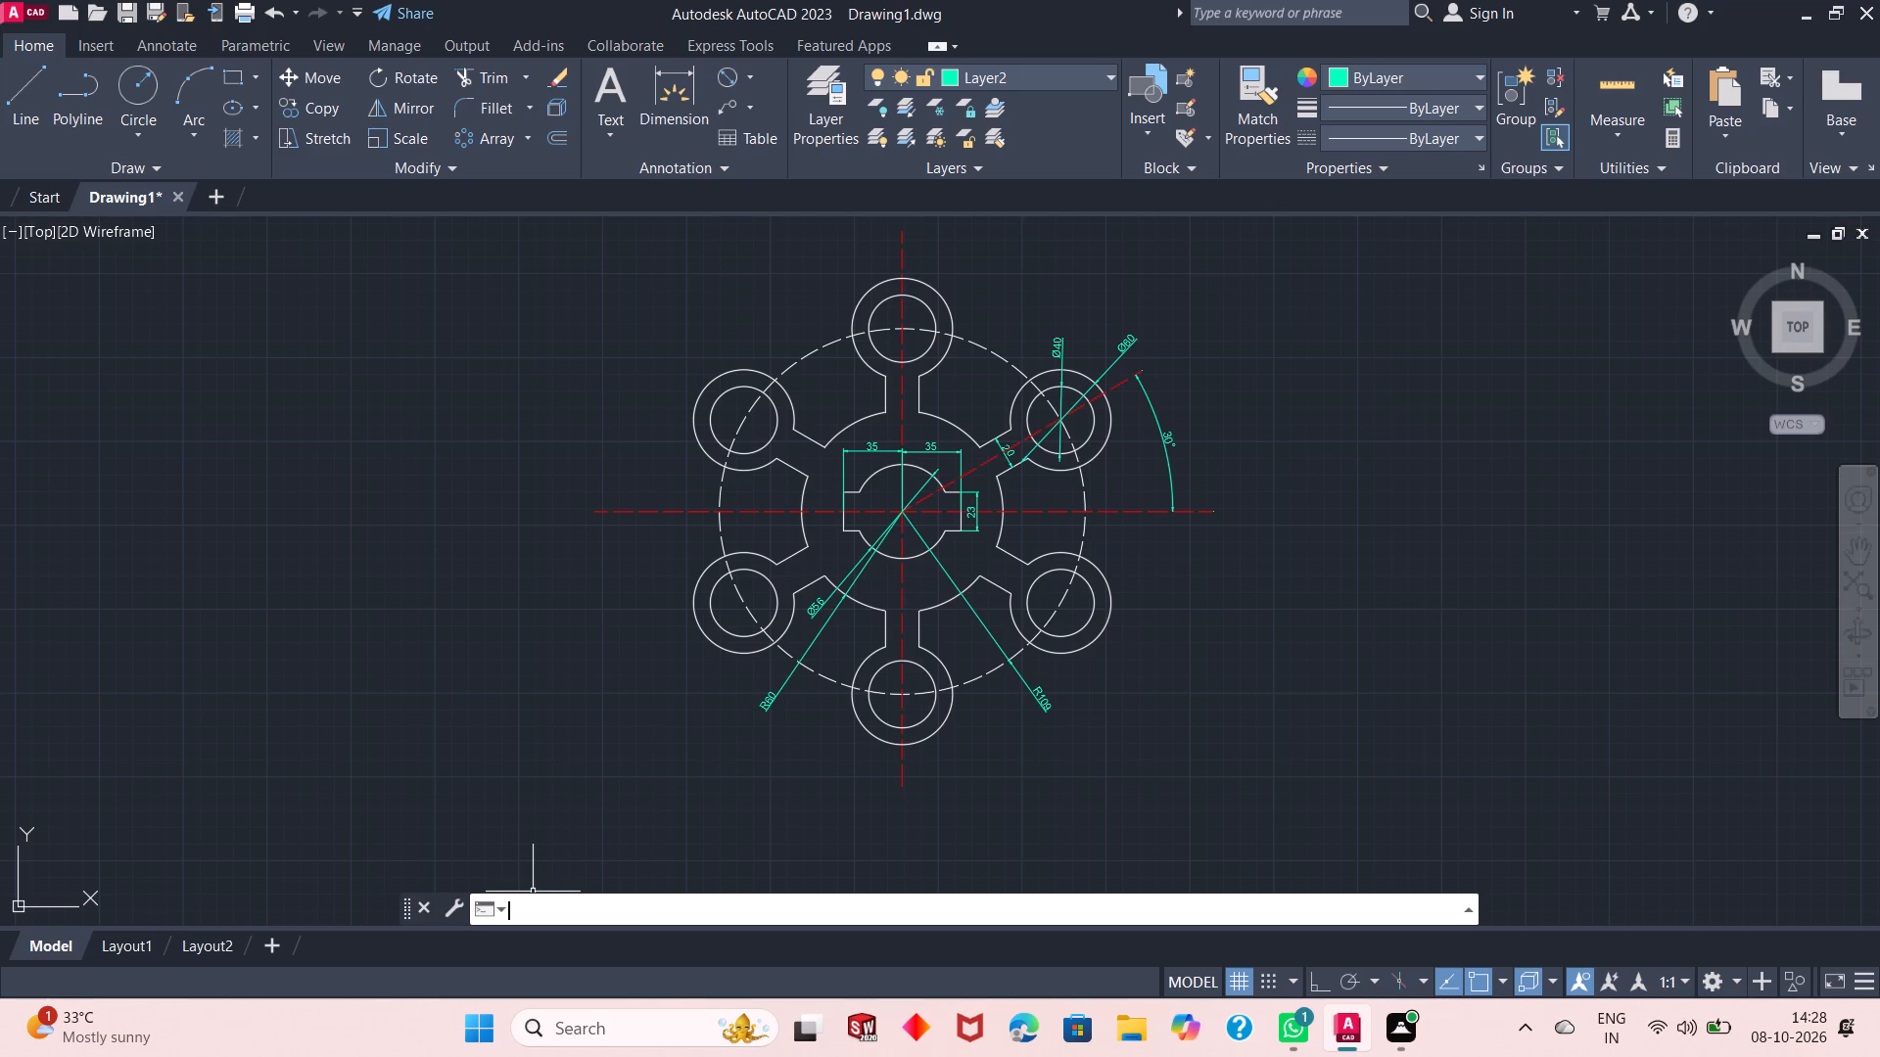
pyautogui.write('log')
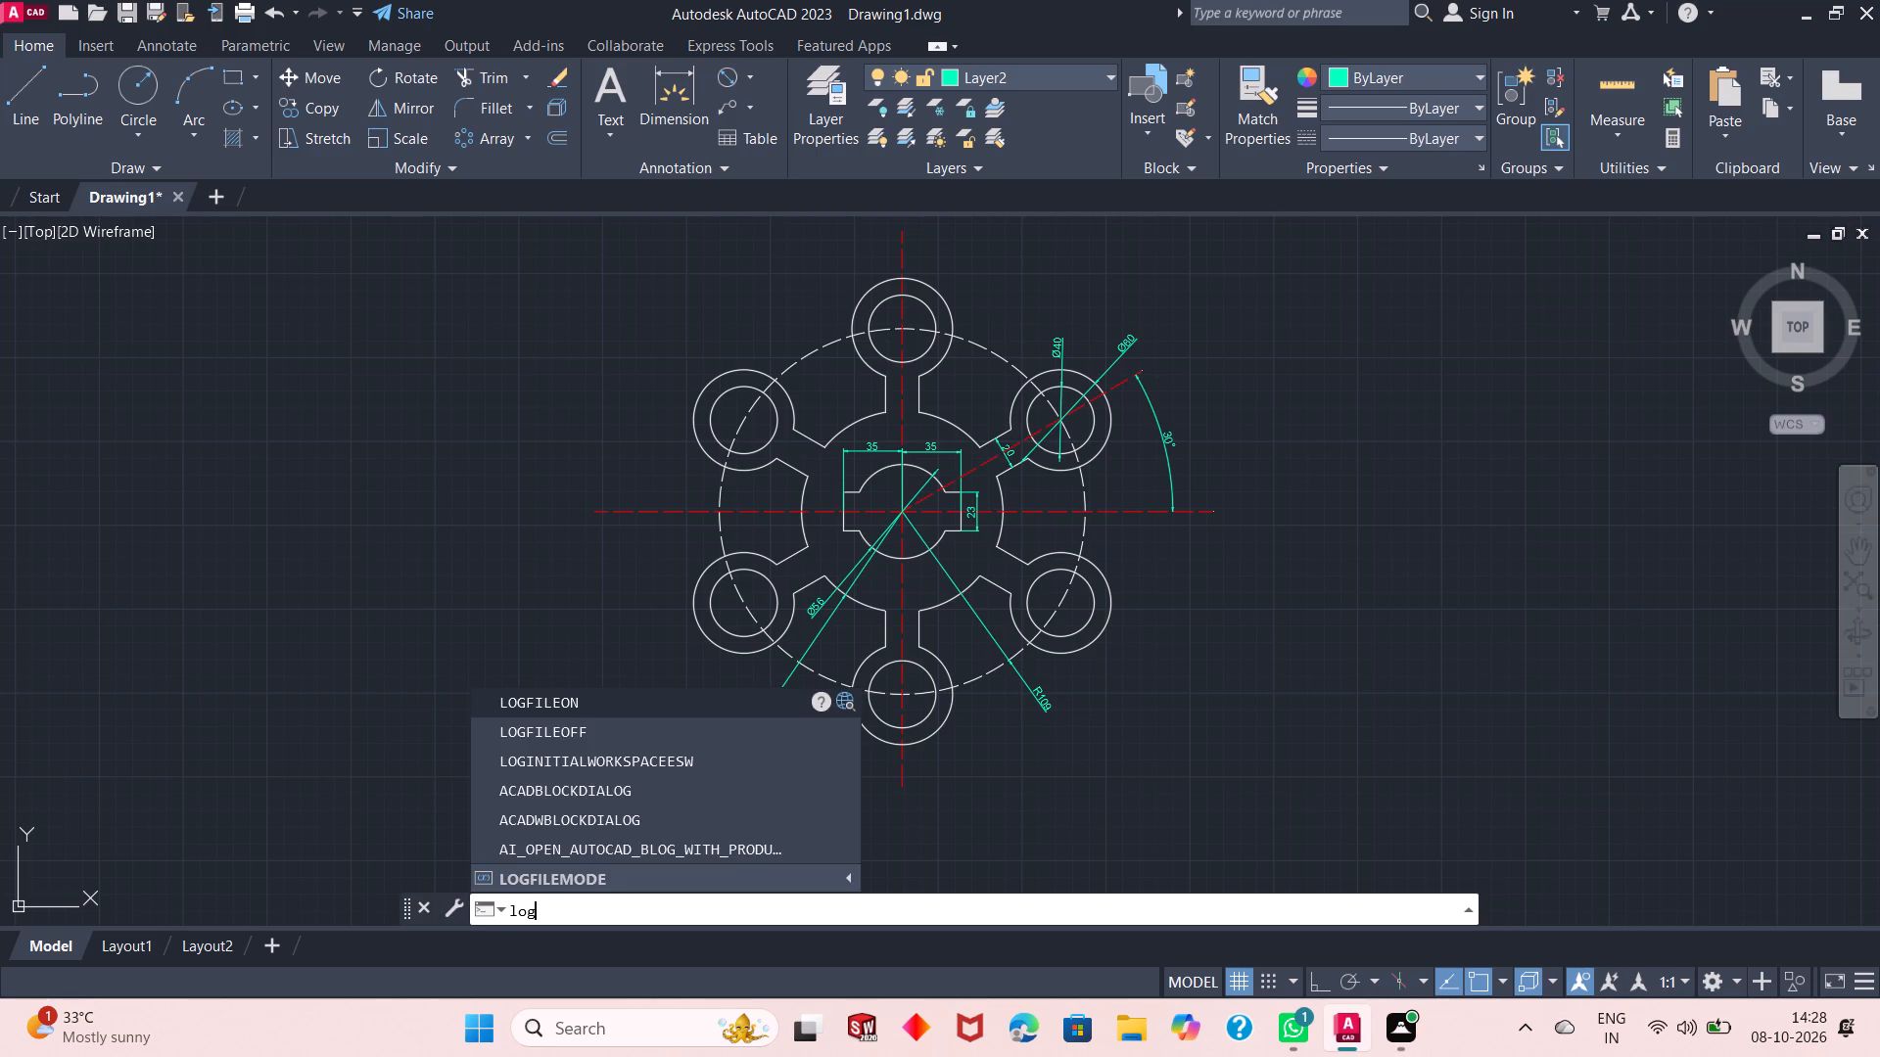
pyautogui.click(598, 740)
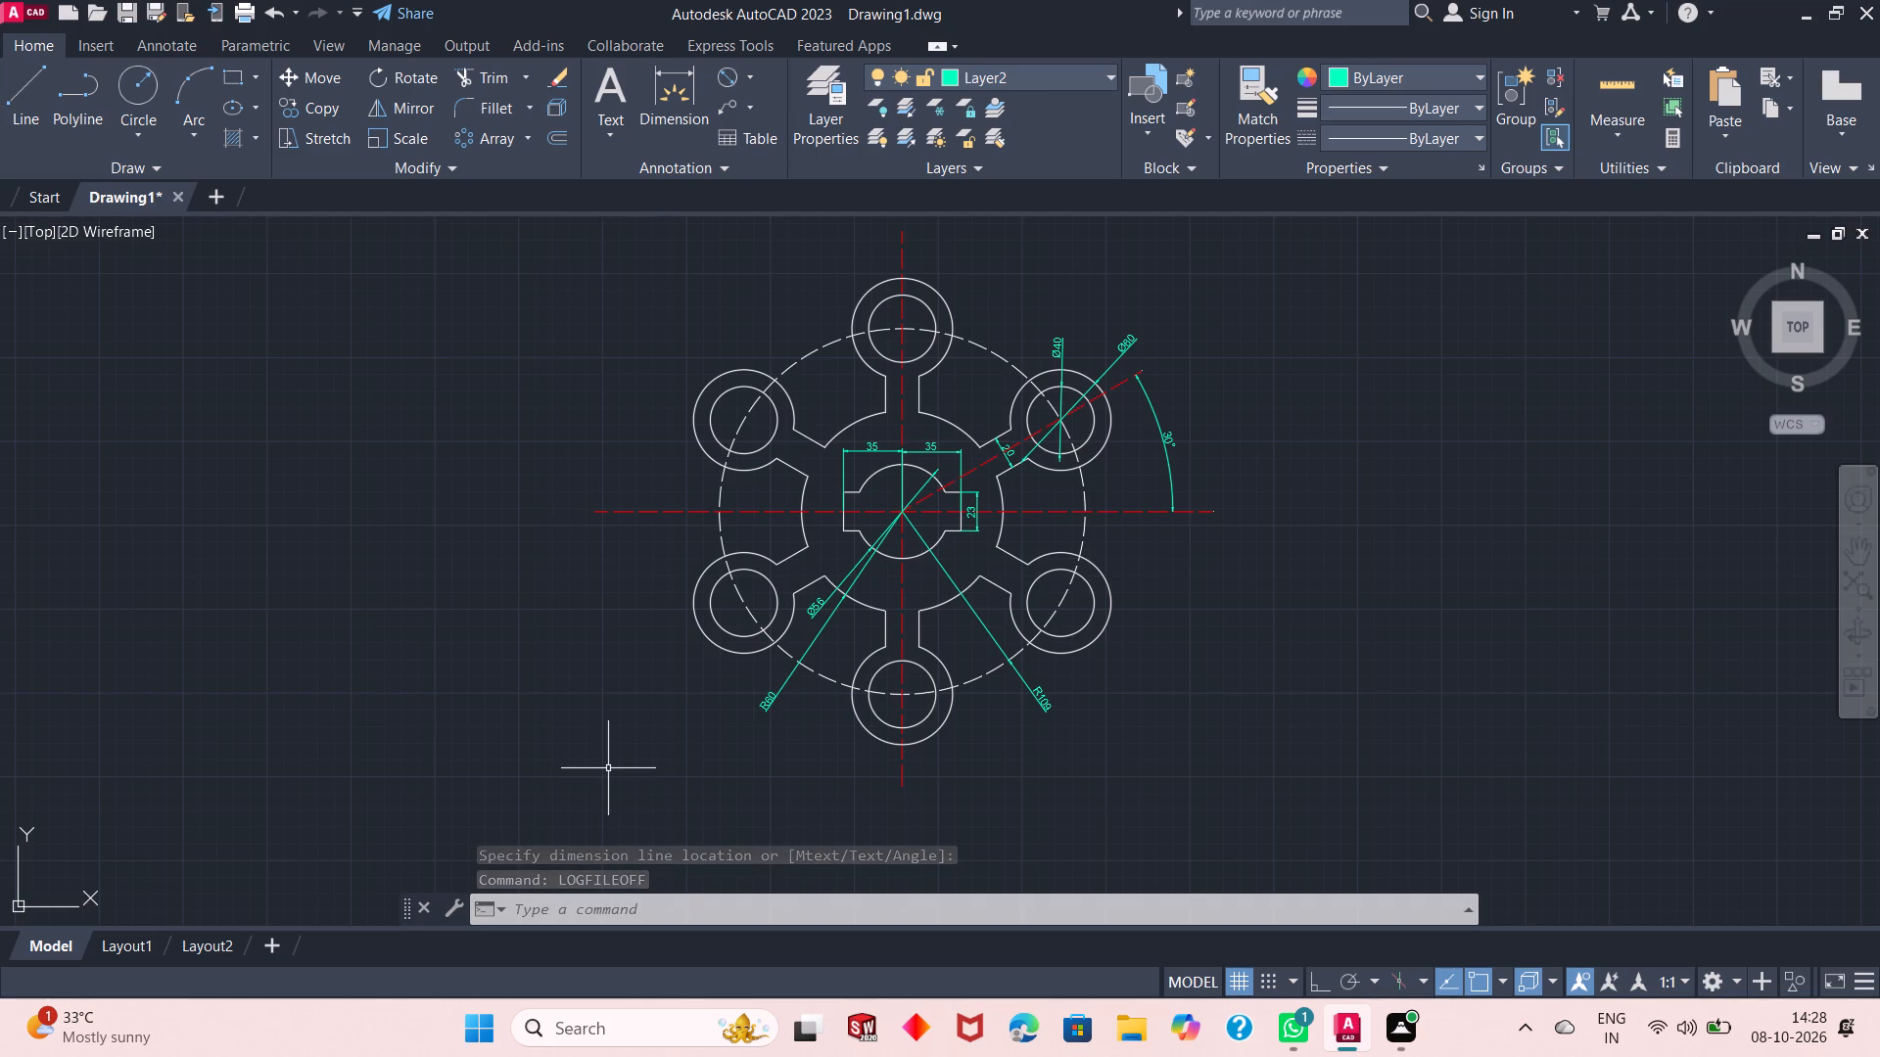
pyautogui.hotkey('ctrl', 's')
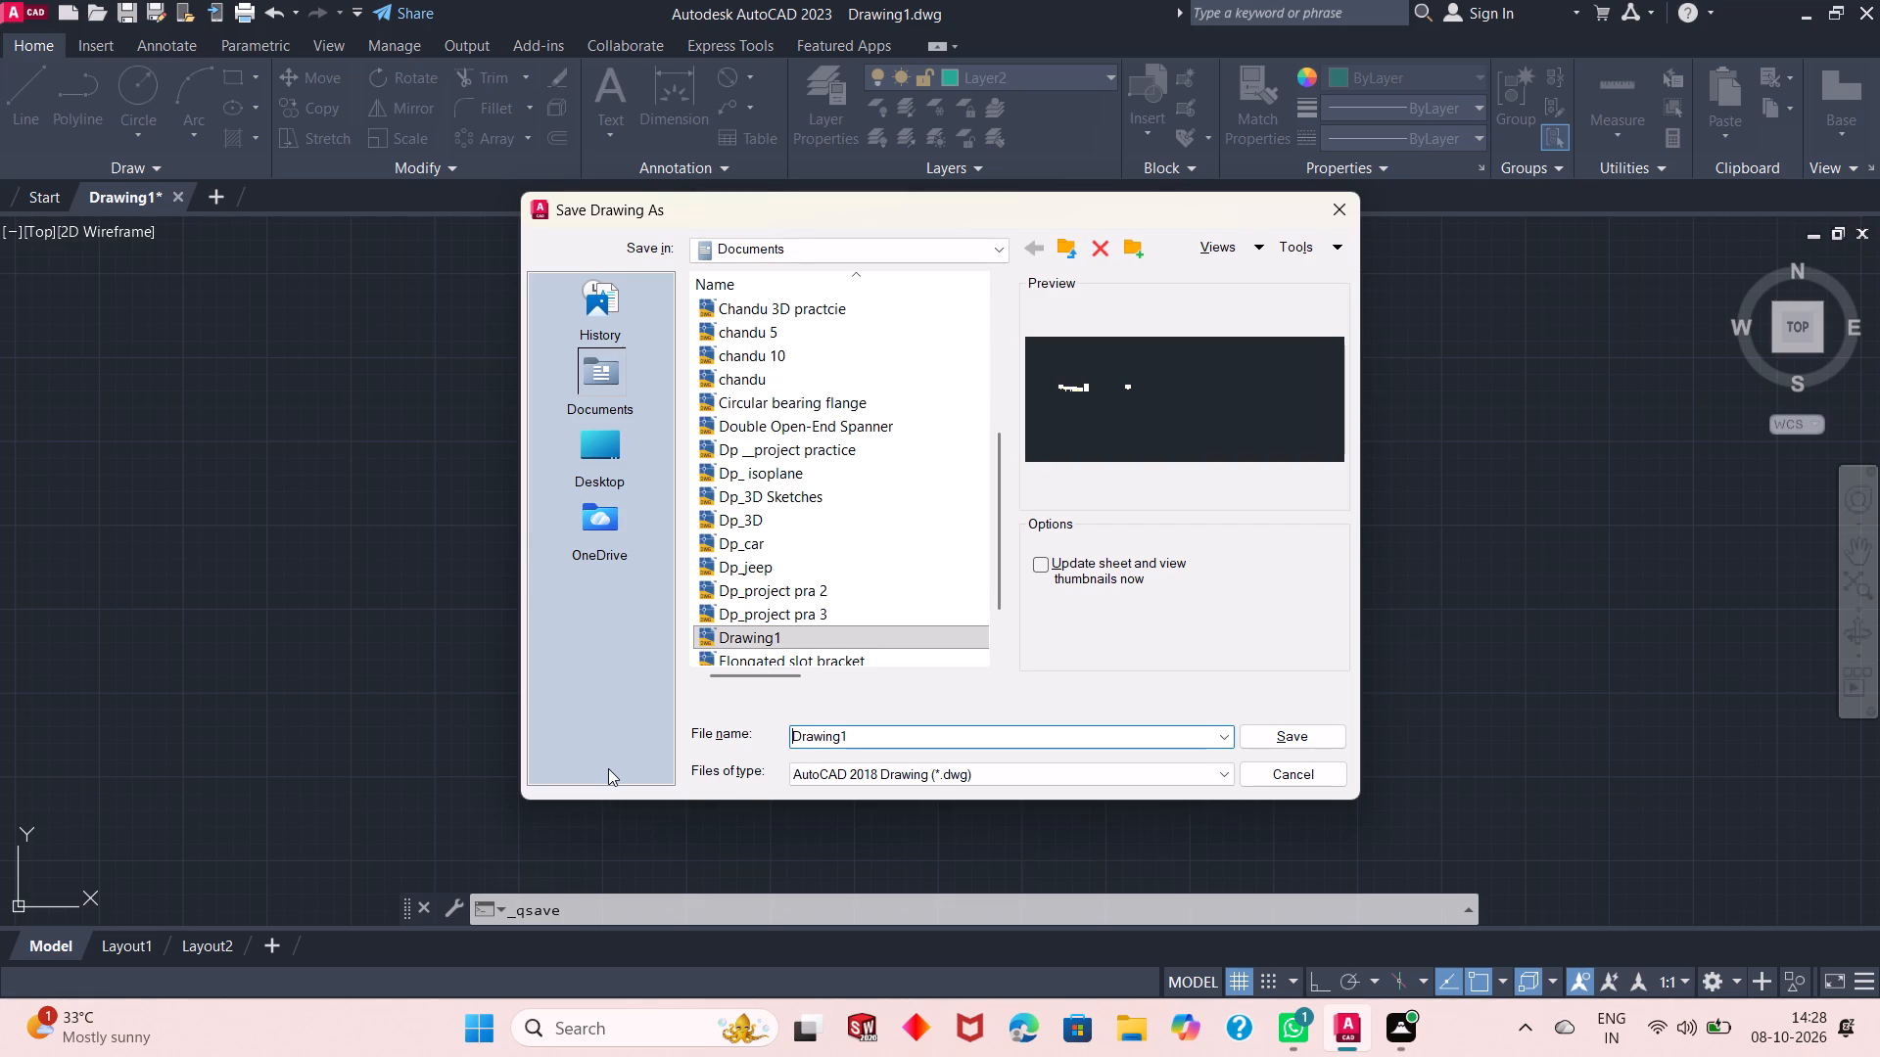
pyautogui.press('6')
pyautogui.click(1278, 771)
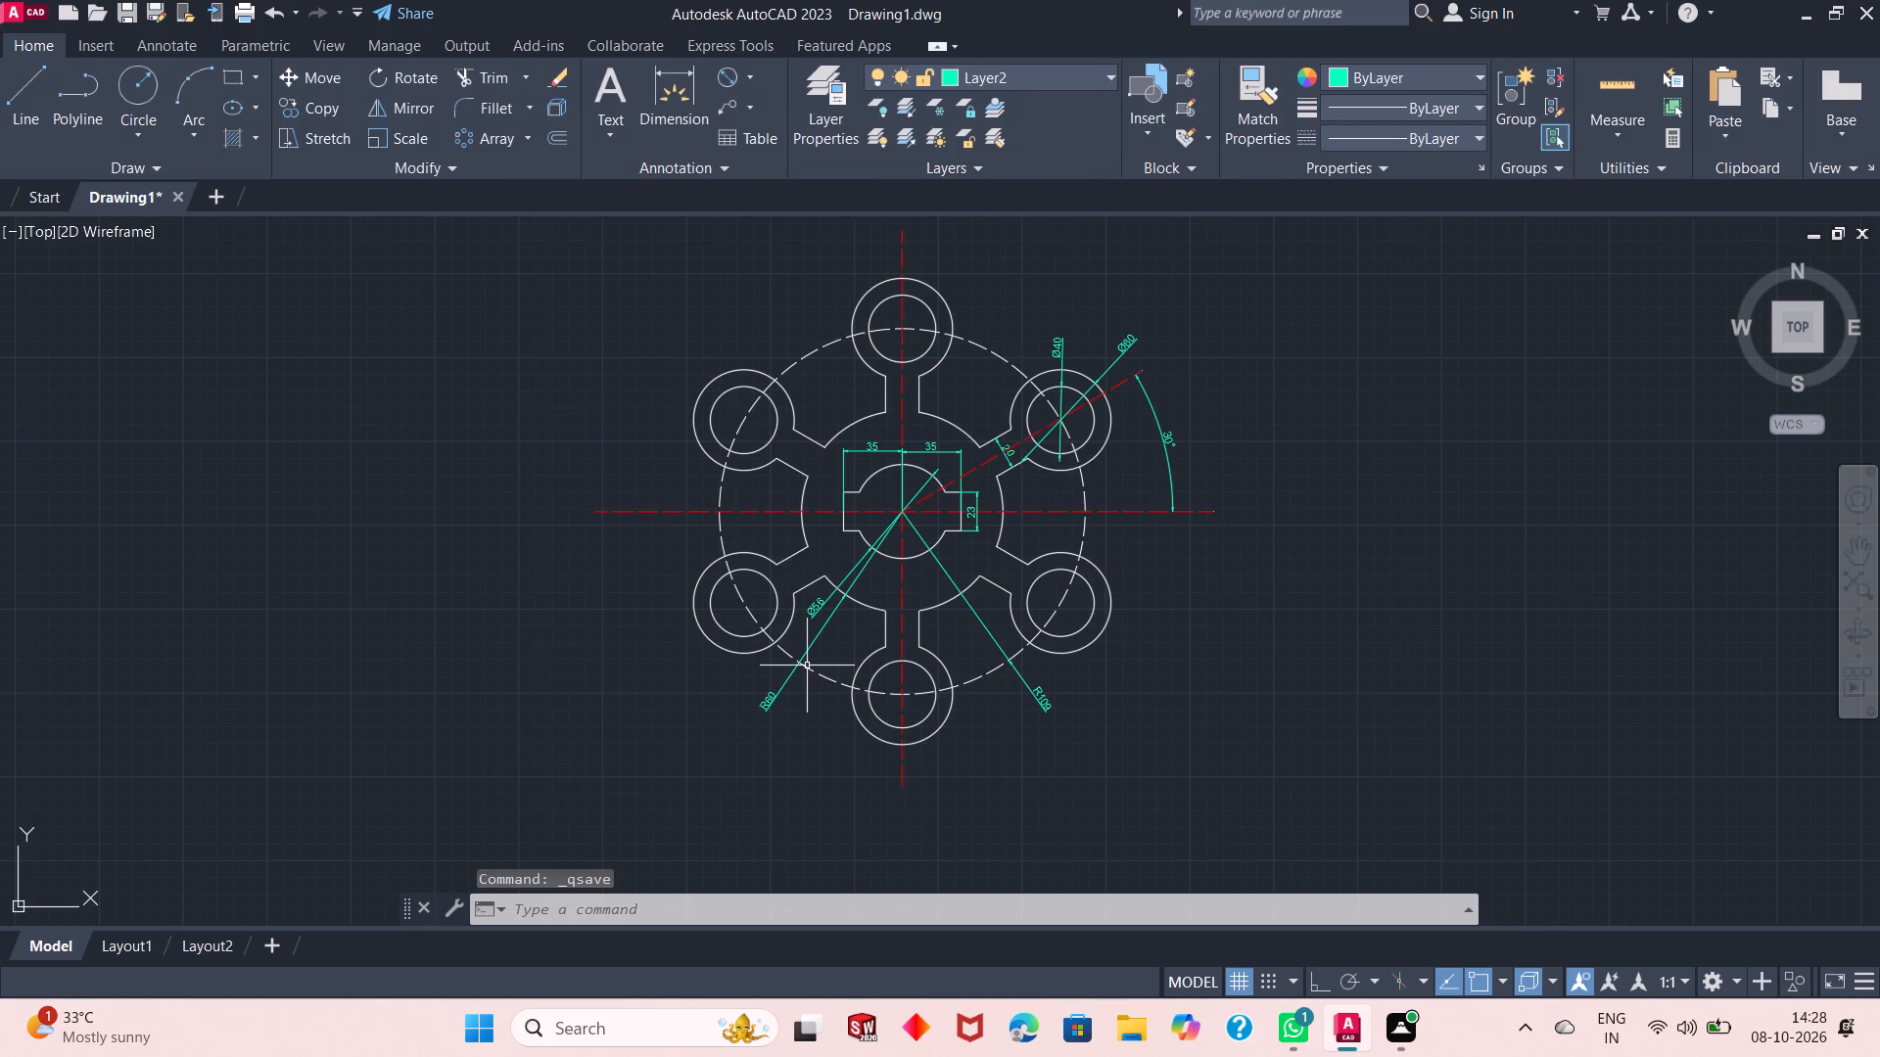
# Save the drawing in the OneDrive folder under the name "6 - Arm pin spider coupling".
pyautogui.hotkey('ctrl', 's')
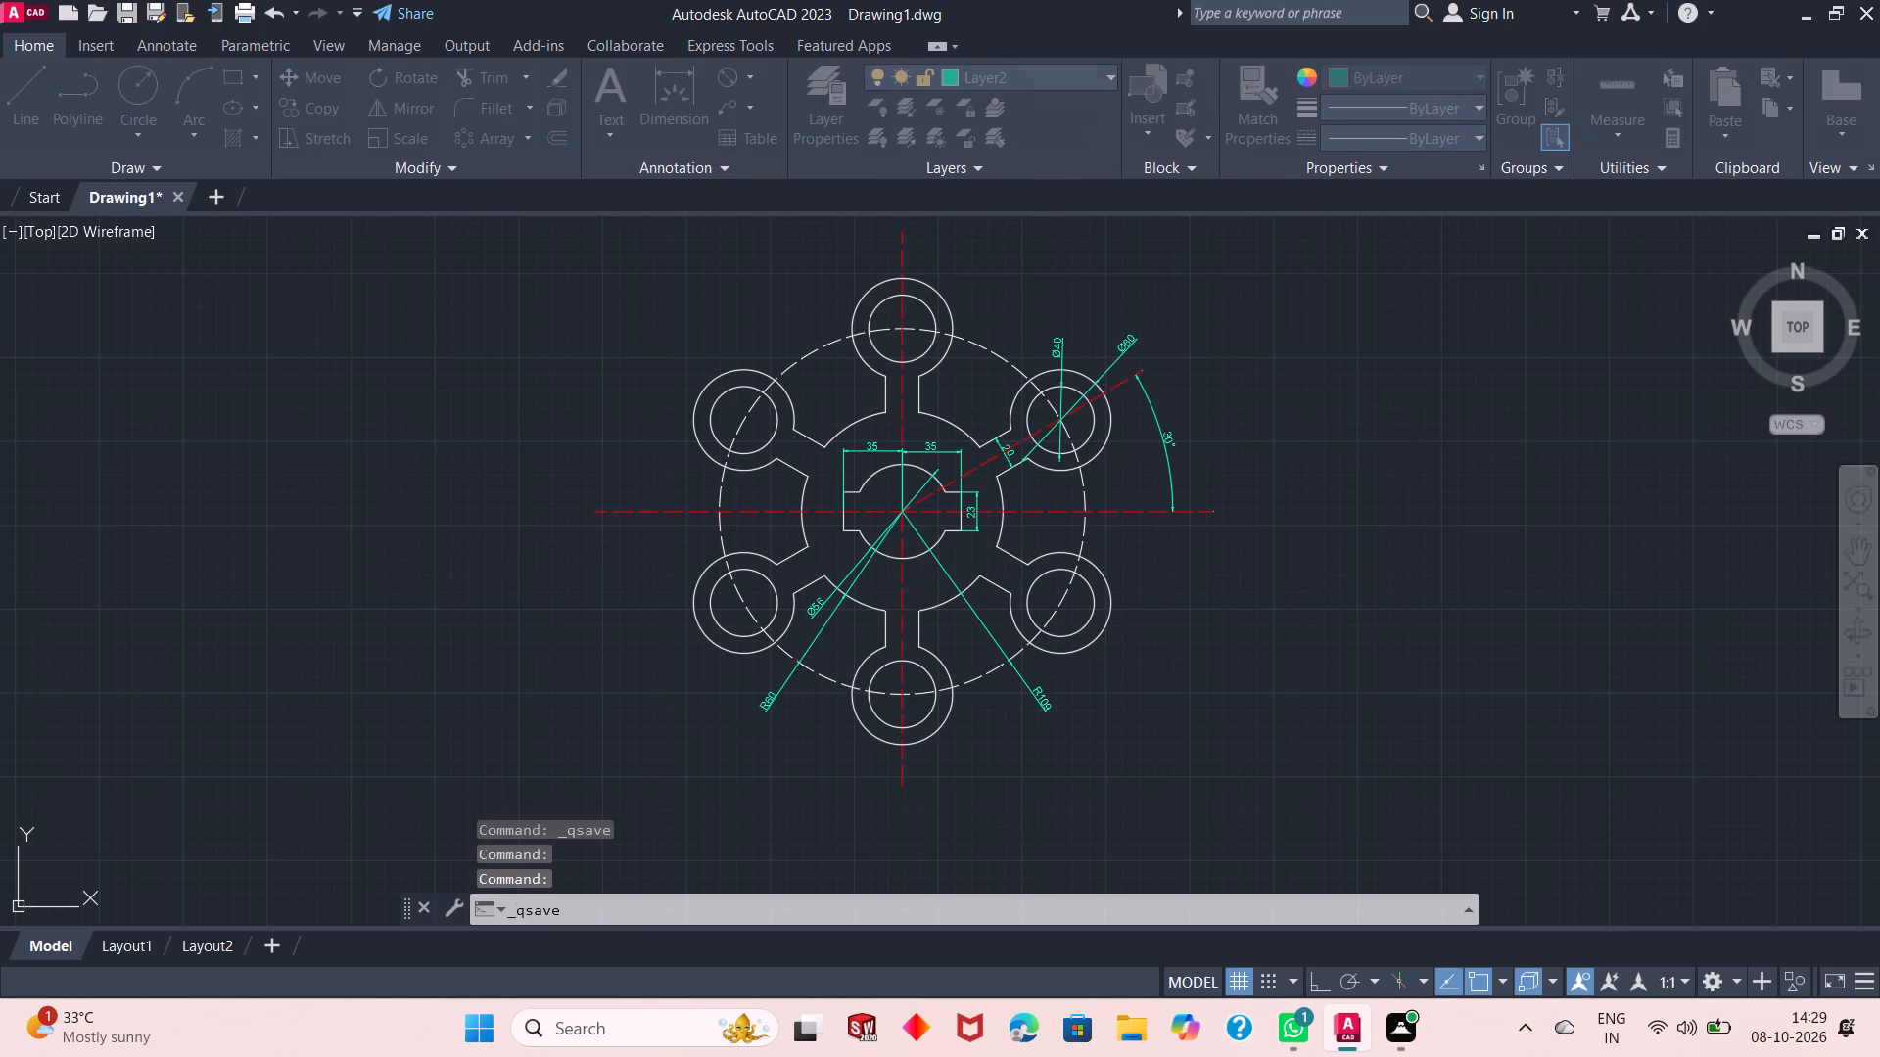
pyautogui.doubleClick(866, 737)
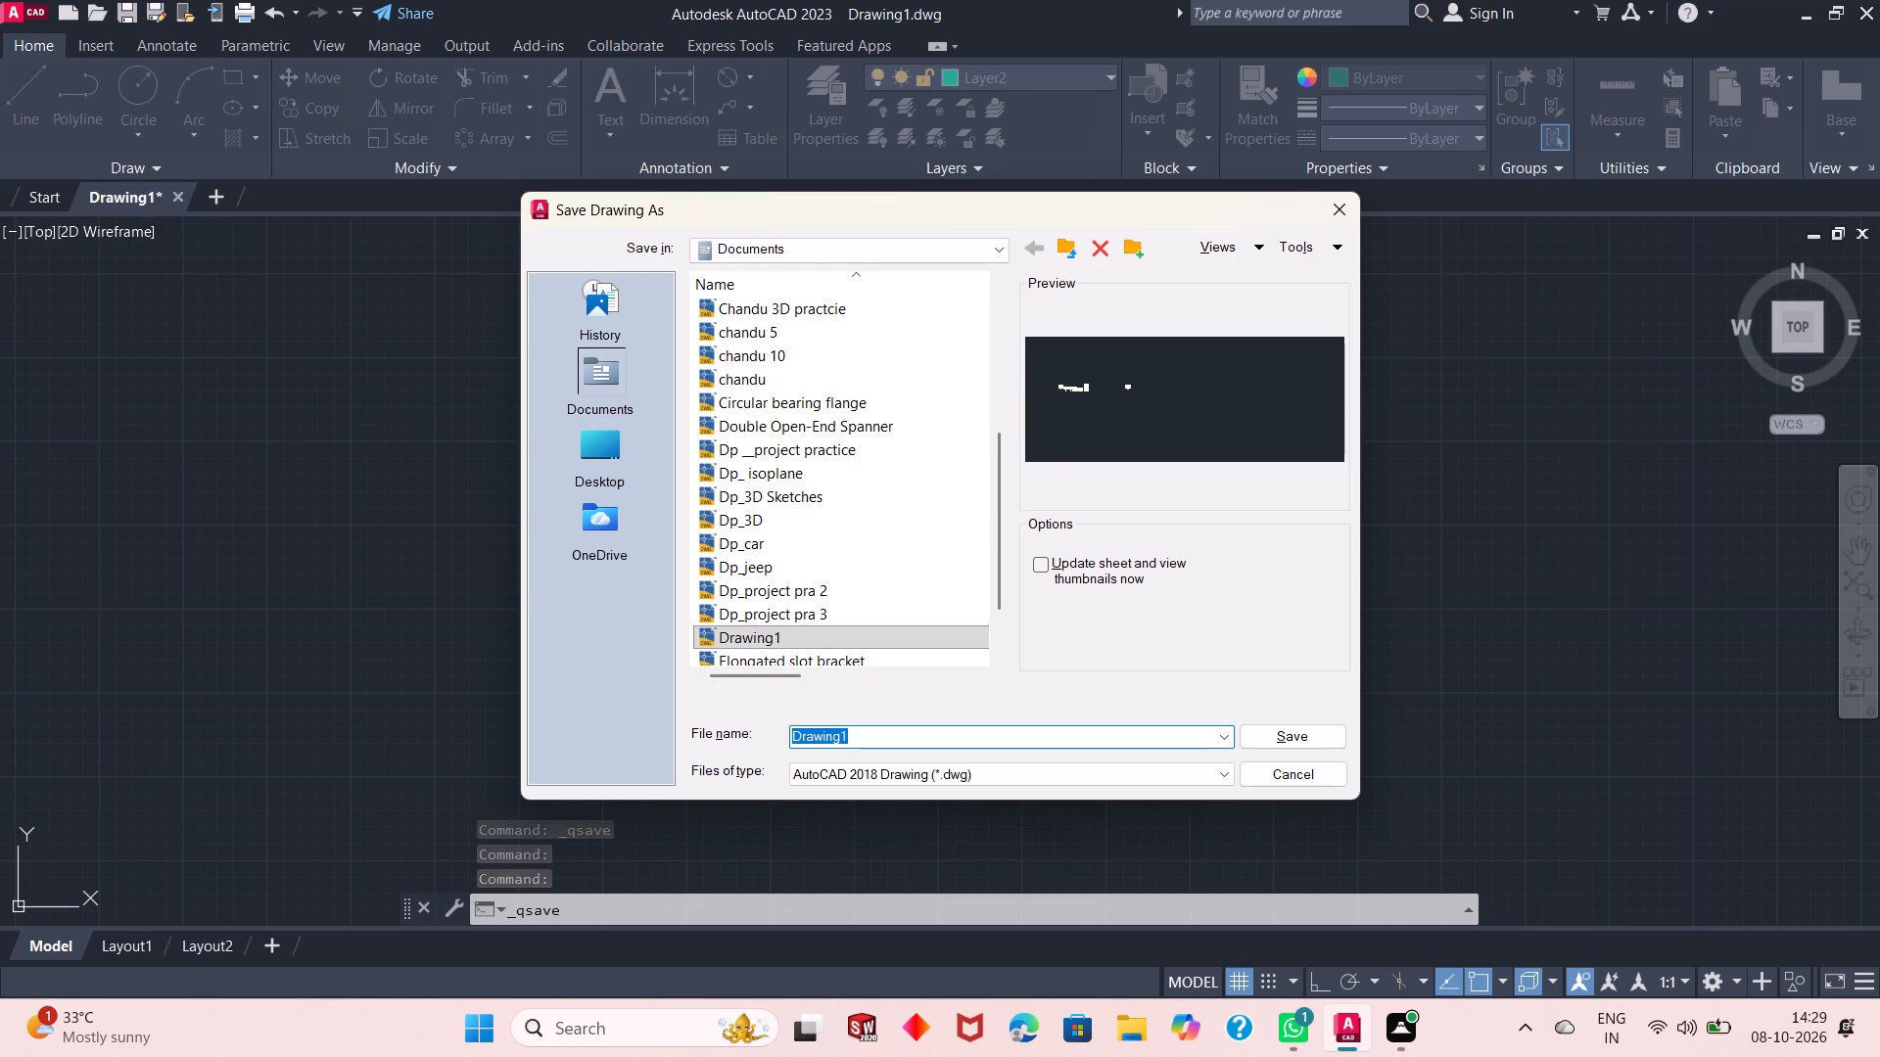
pyautogui.write('6 -')
pyautogui.press('space')
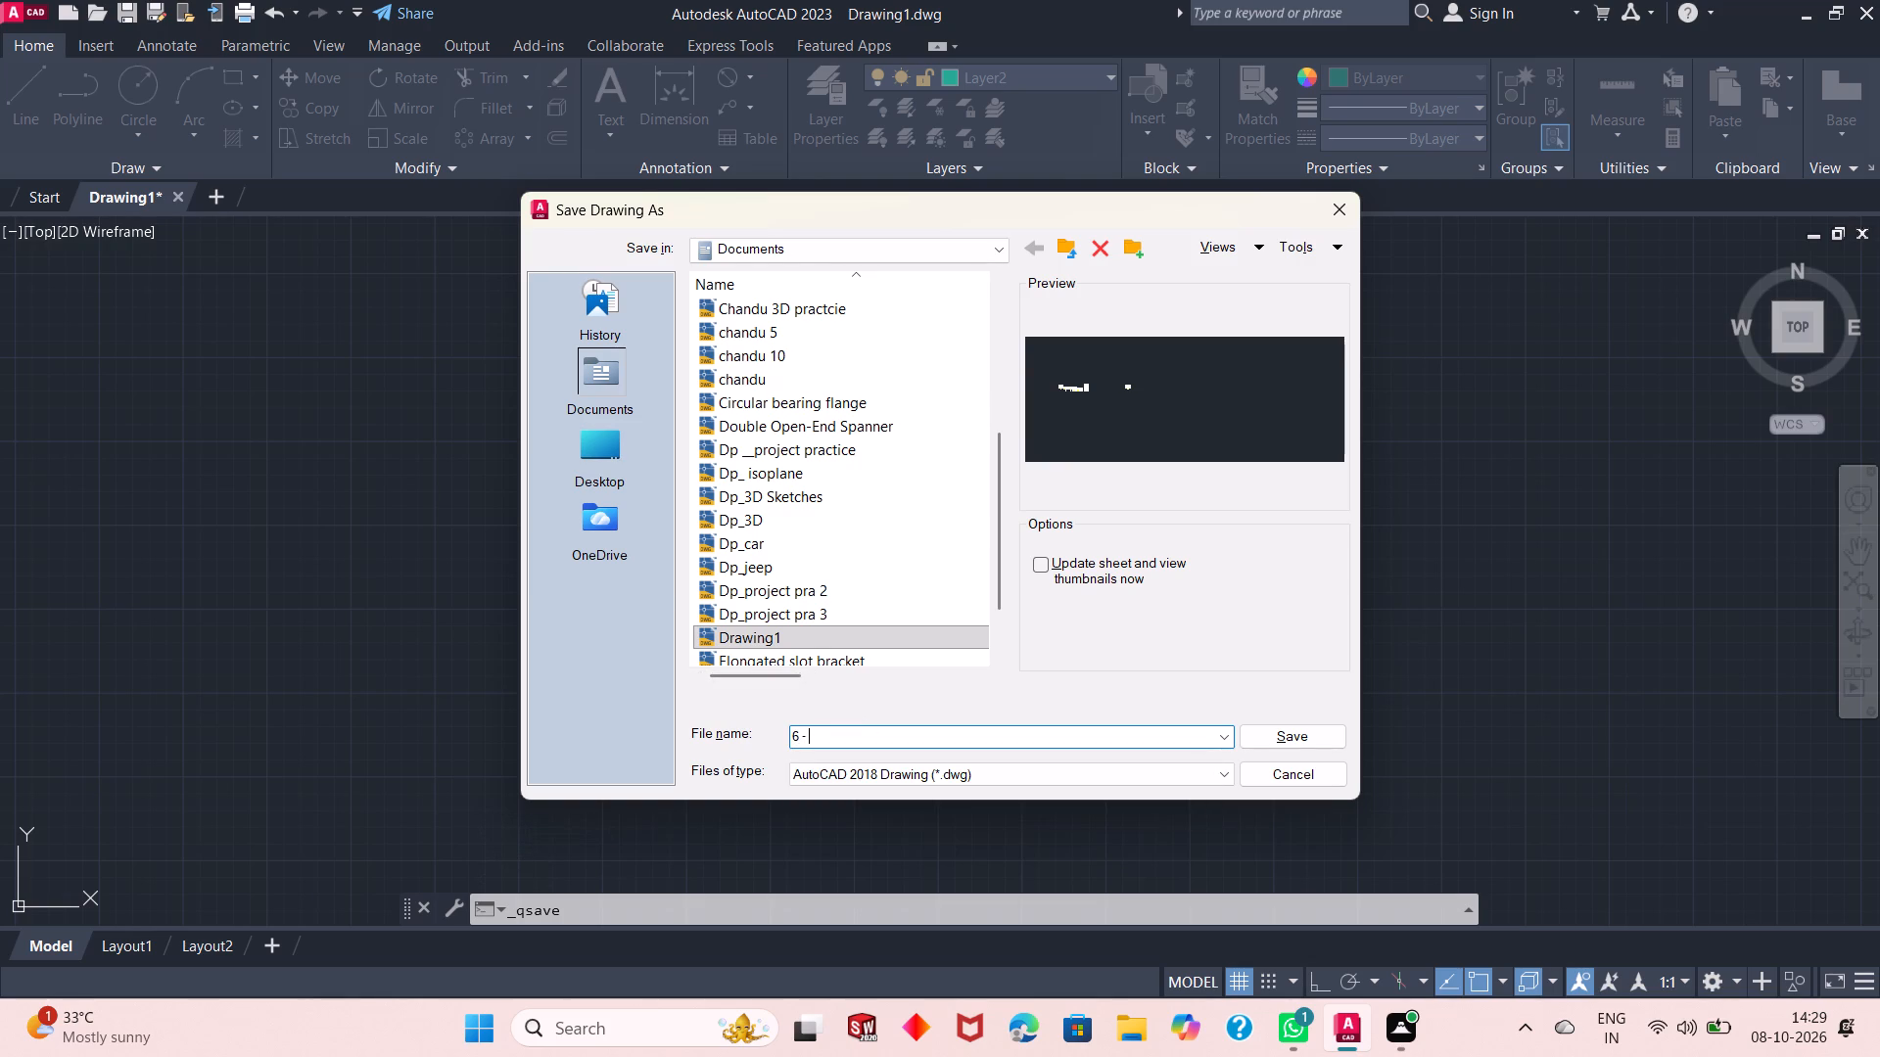
pyautogui.write('Arm')
pyautogui.press('space')
pyautogui.write('pin')
pyautogui.press('space')
pyautogui.write('spider')
pyautogui.press('space')
pyautogui.write('coupling')
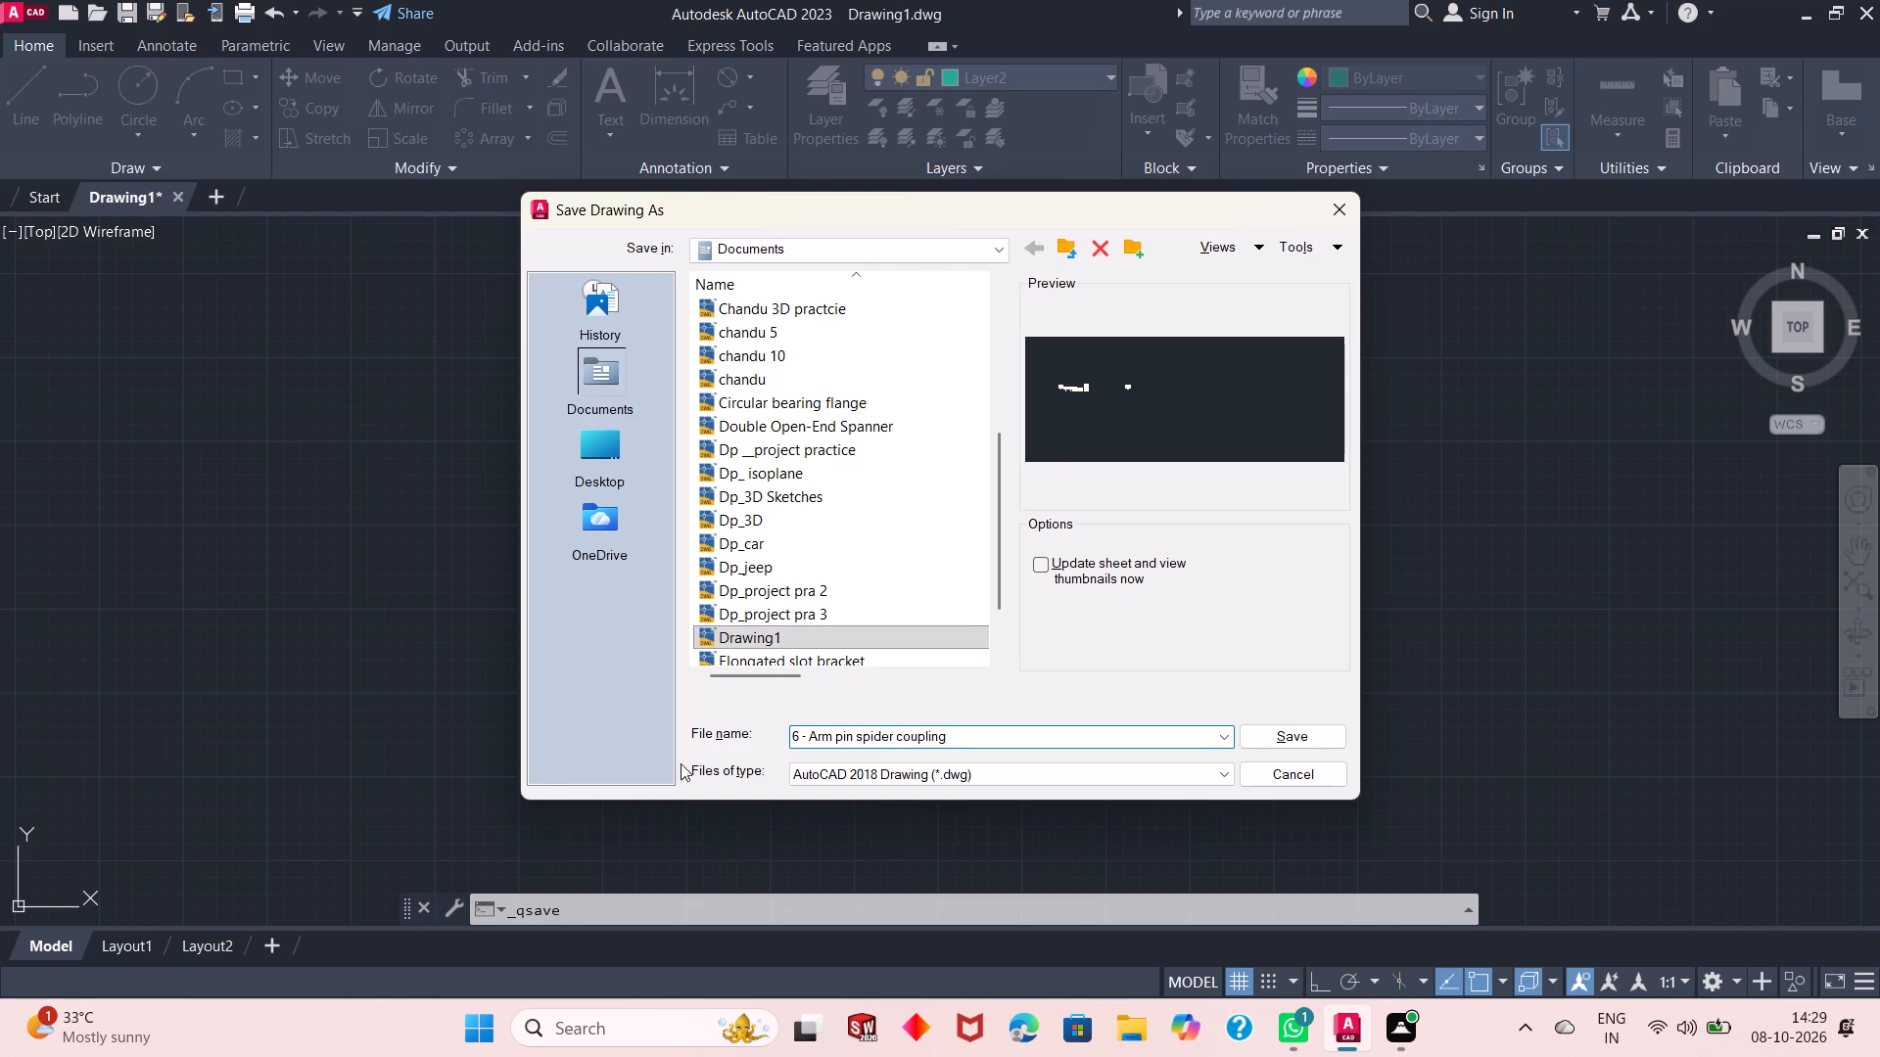
pyautogui.click(597, 528)
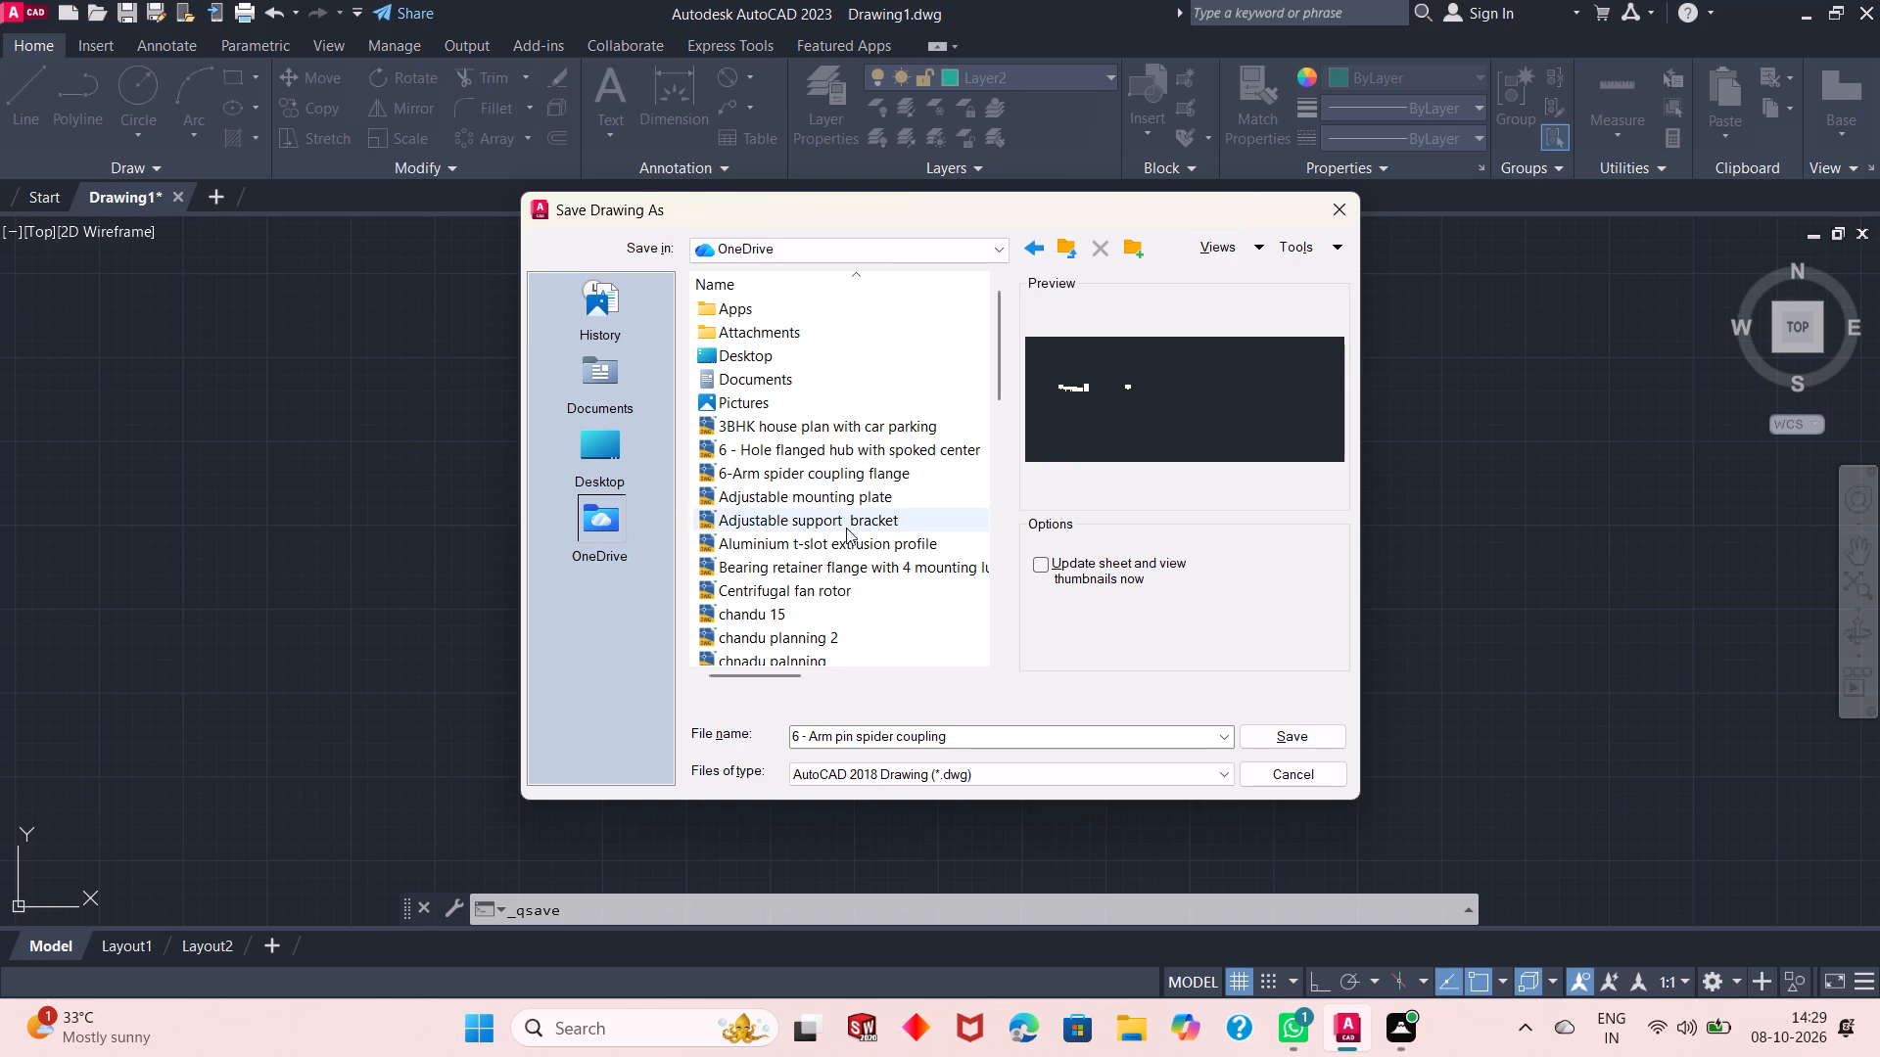
pyautogui.click(1277, 731)
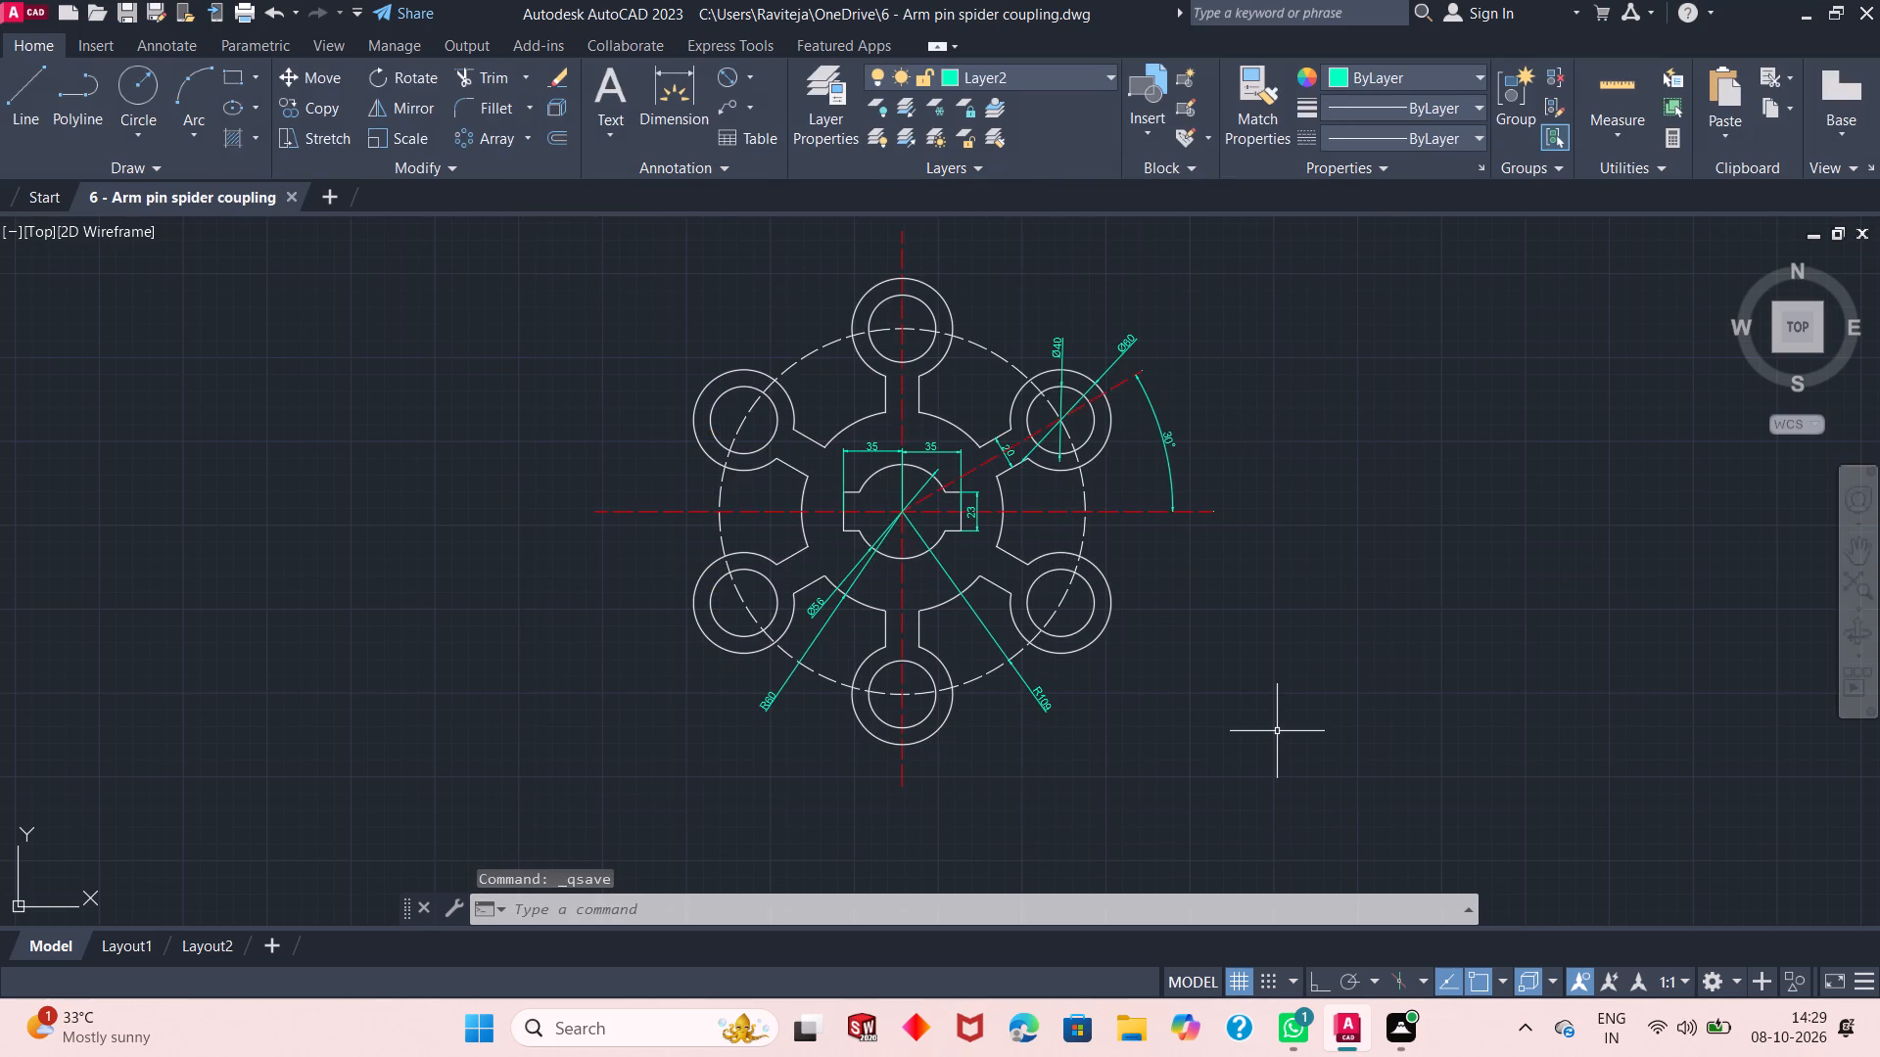
# Set up a plot with DWG To PDF.pc3 on ISO expand A4 (297.00 x 210.00 MM), landscape and centred.
pyautogui.write('plo')
pyautogui.press('Return')
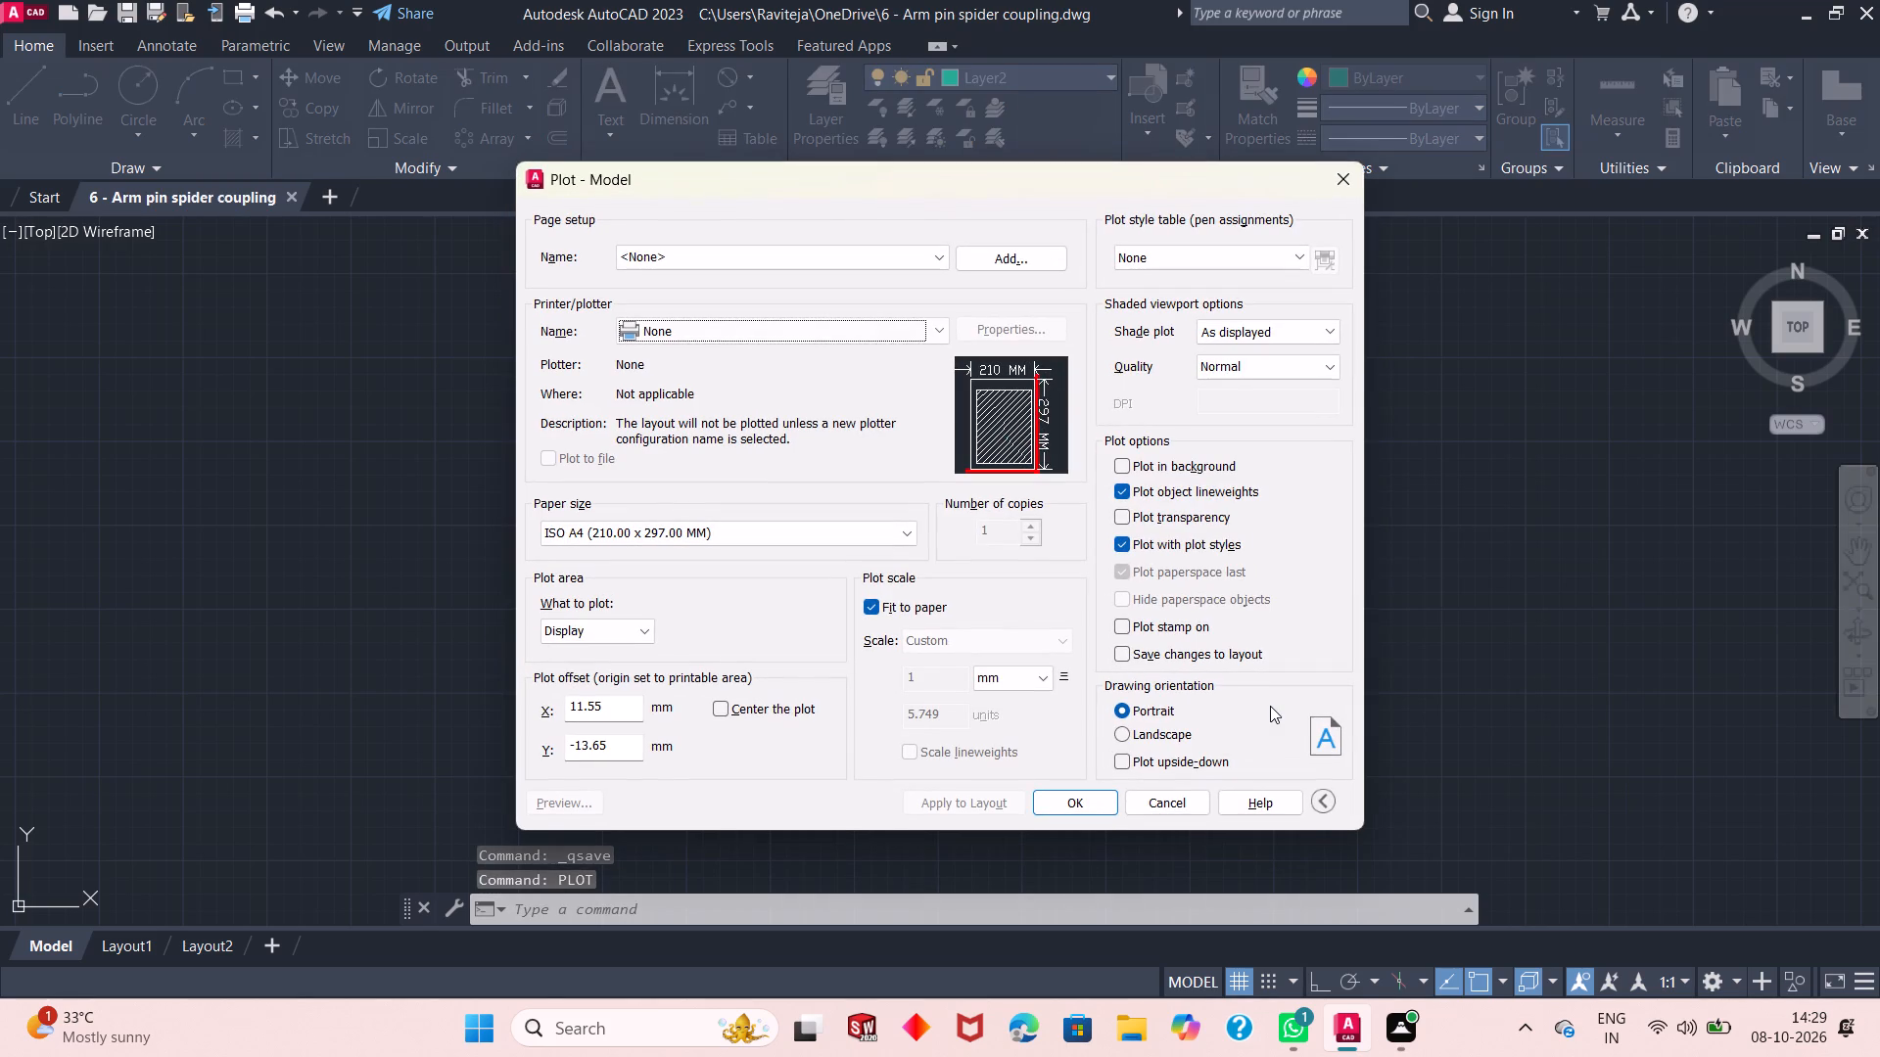
pyautogui.click(802, 334)
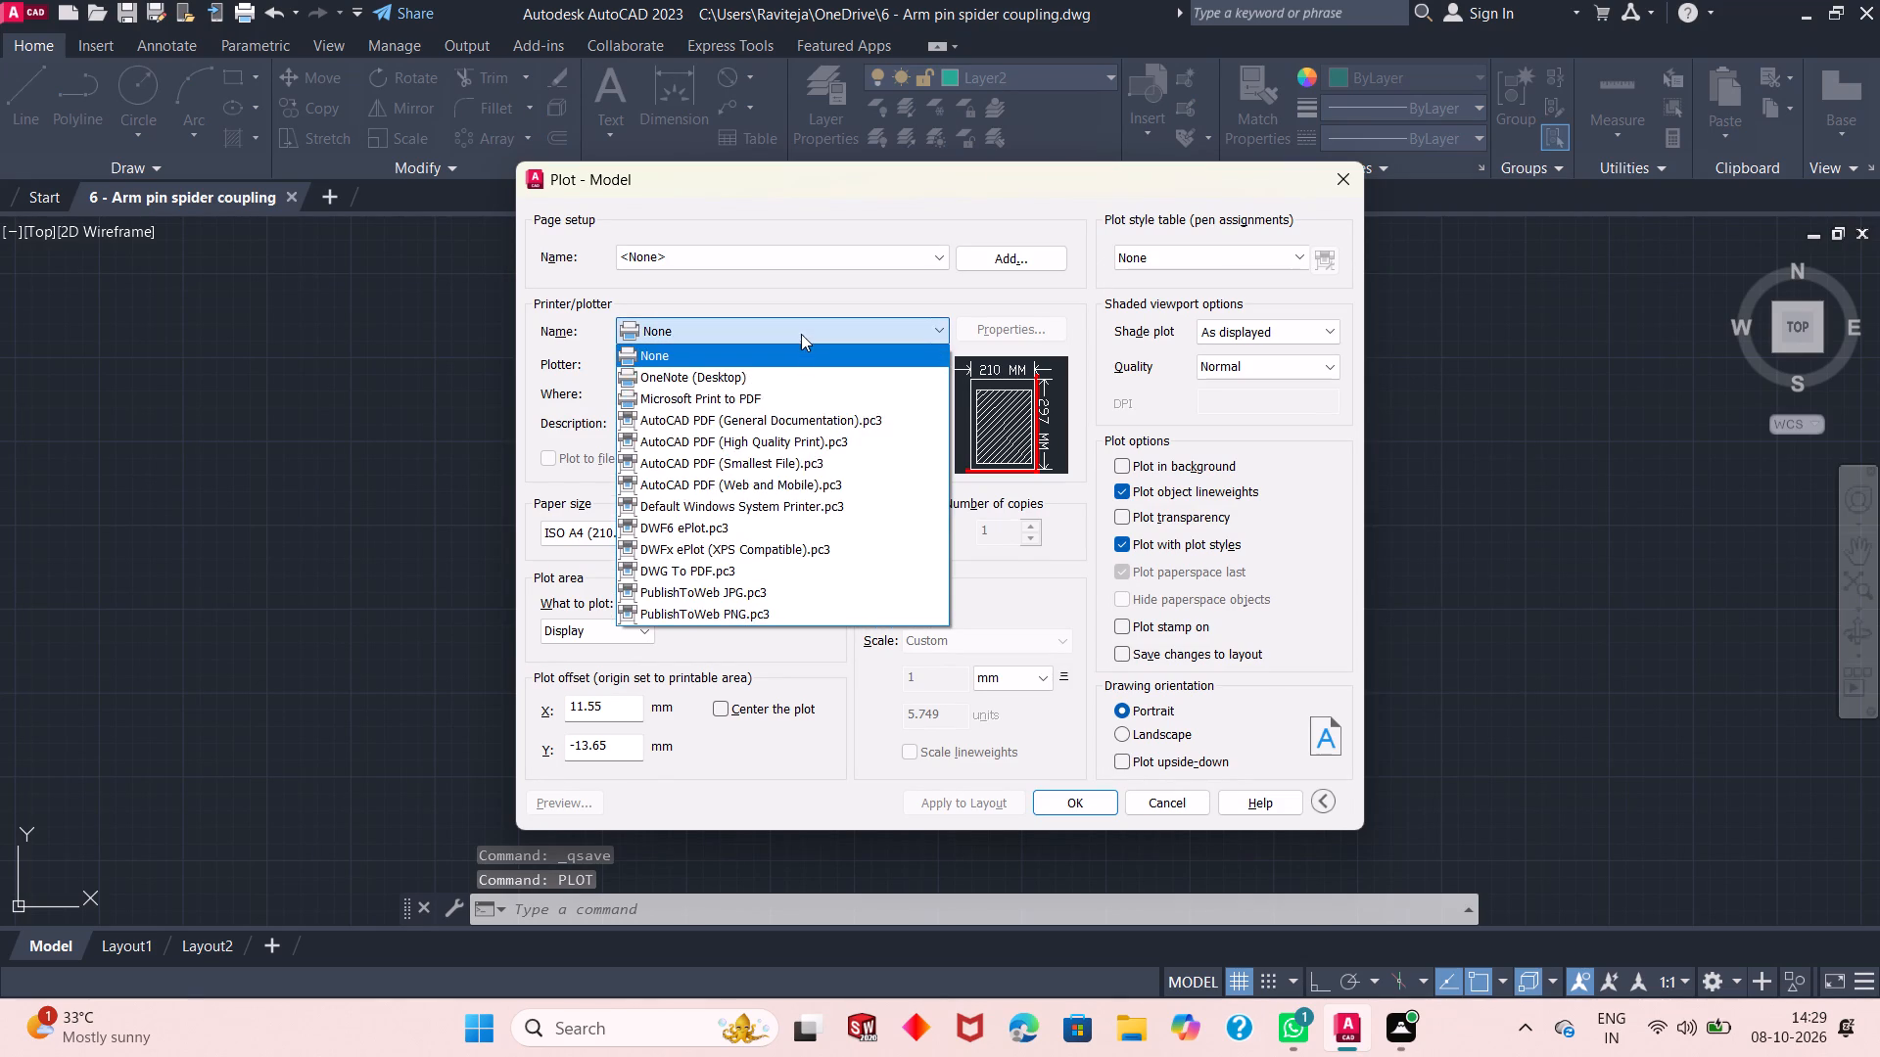
pyautogui.click(746, 566)
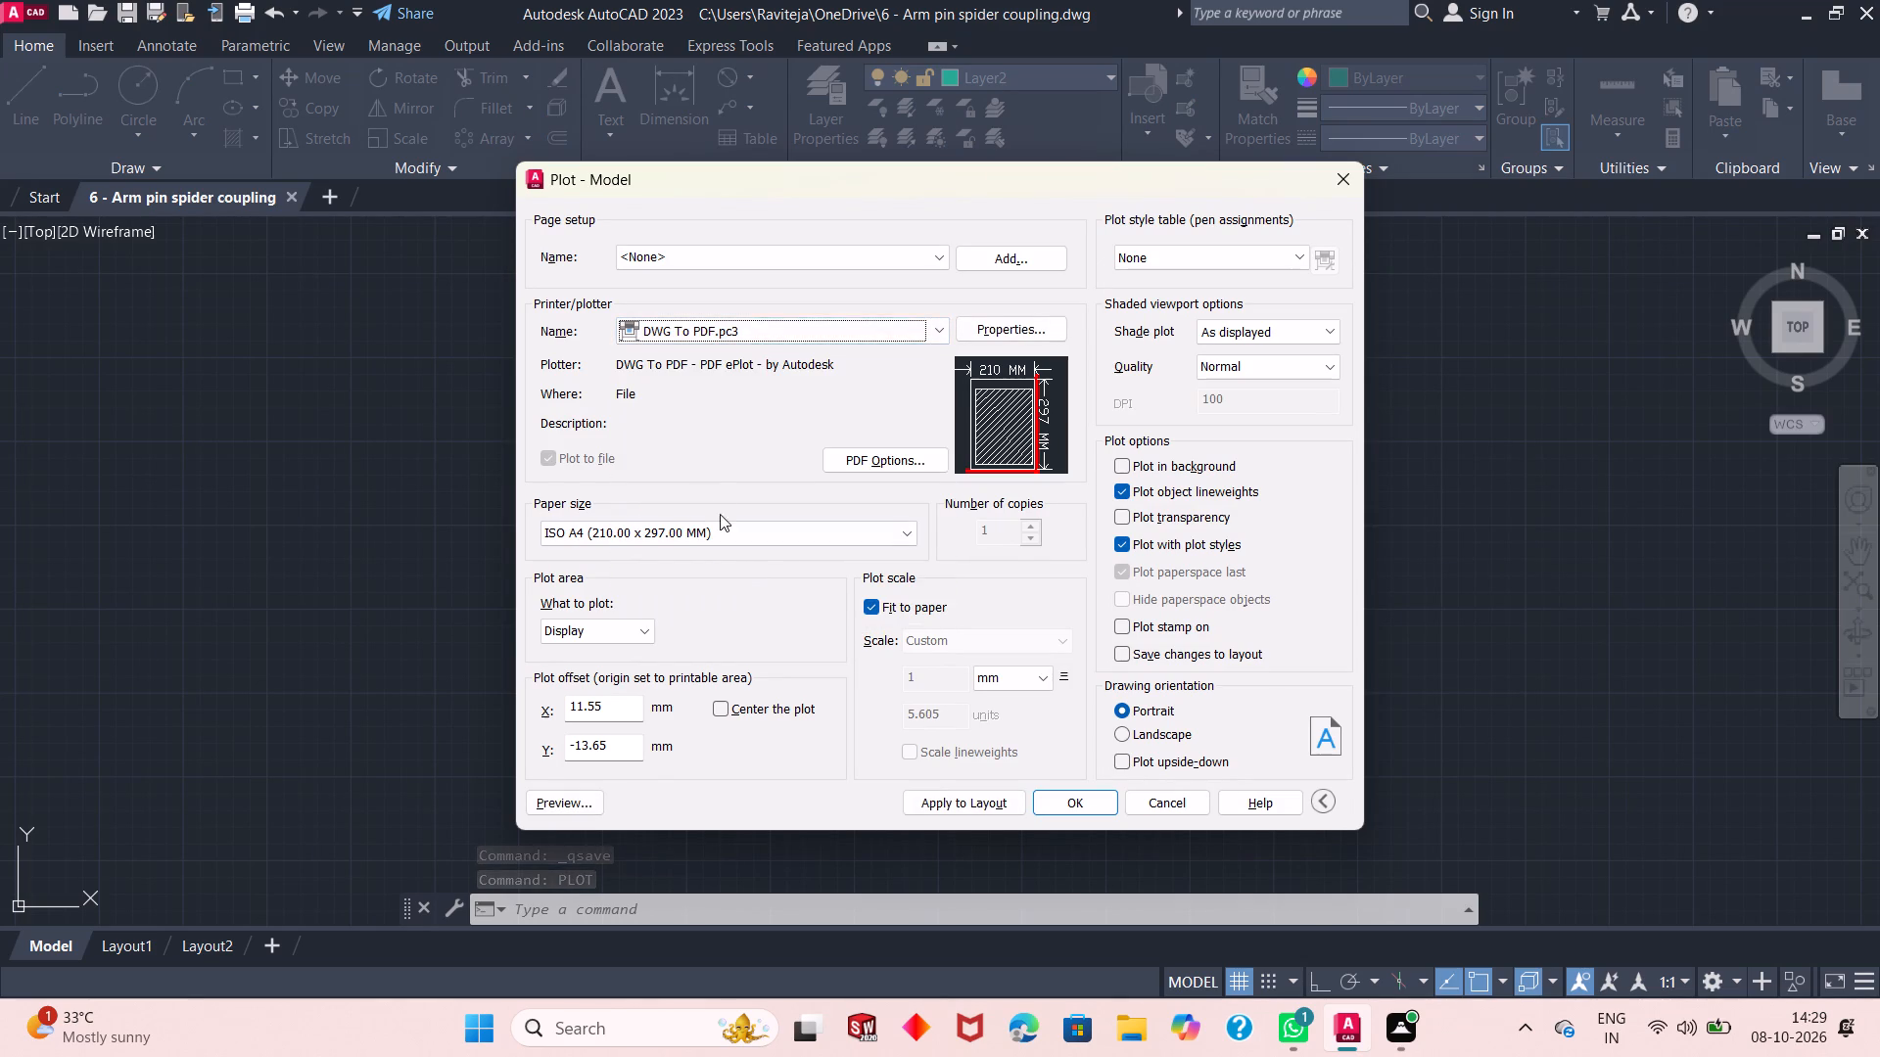
pyautogui.click(747, 535)
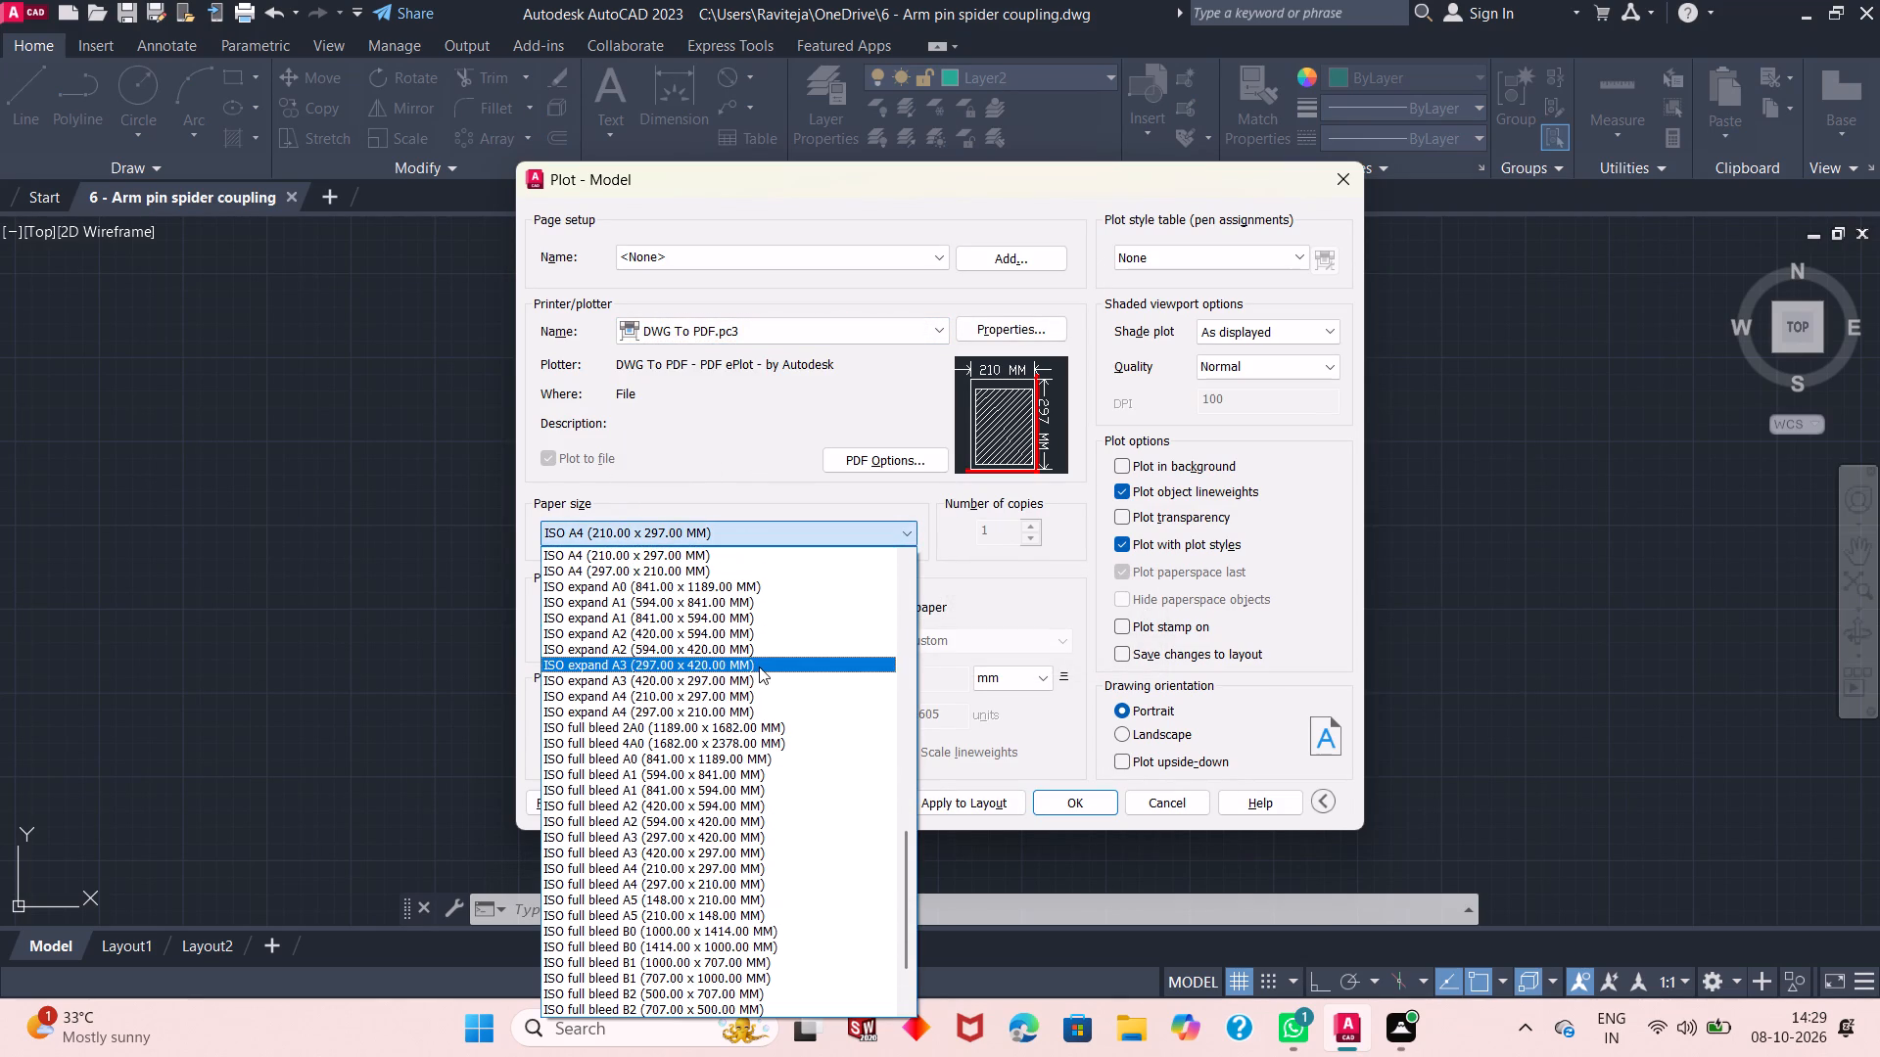
pyautogui.click(649, 711)
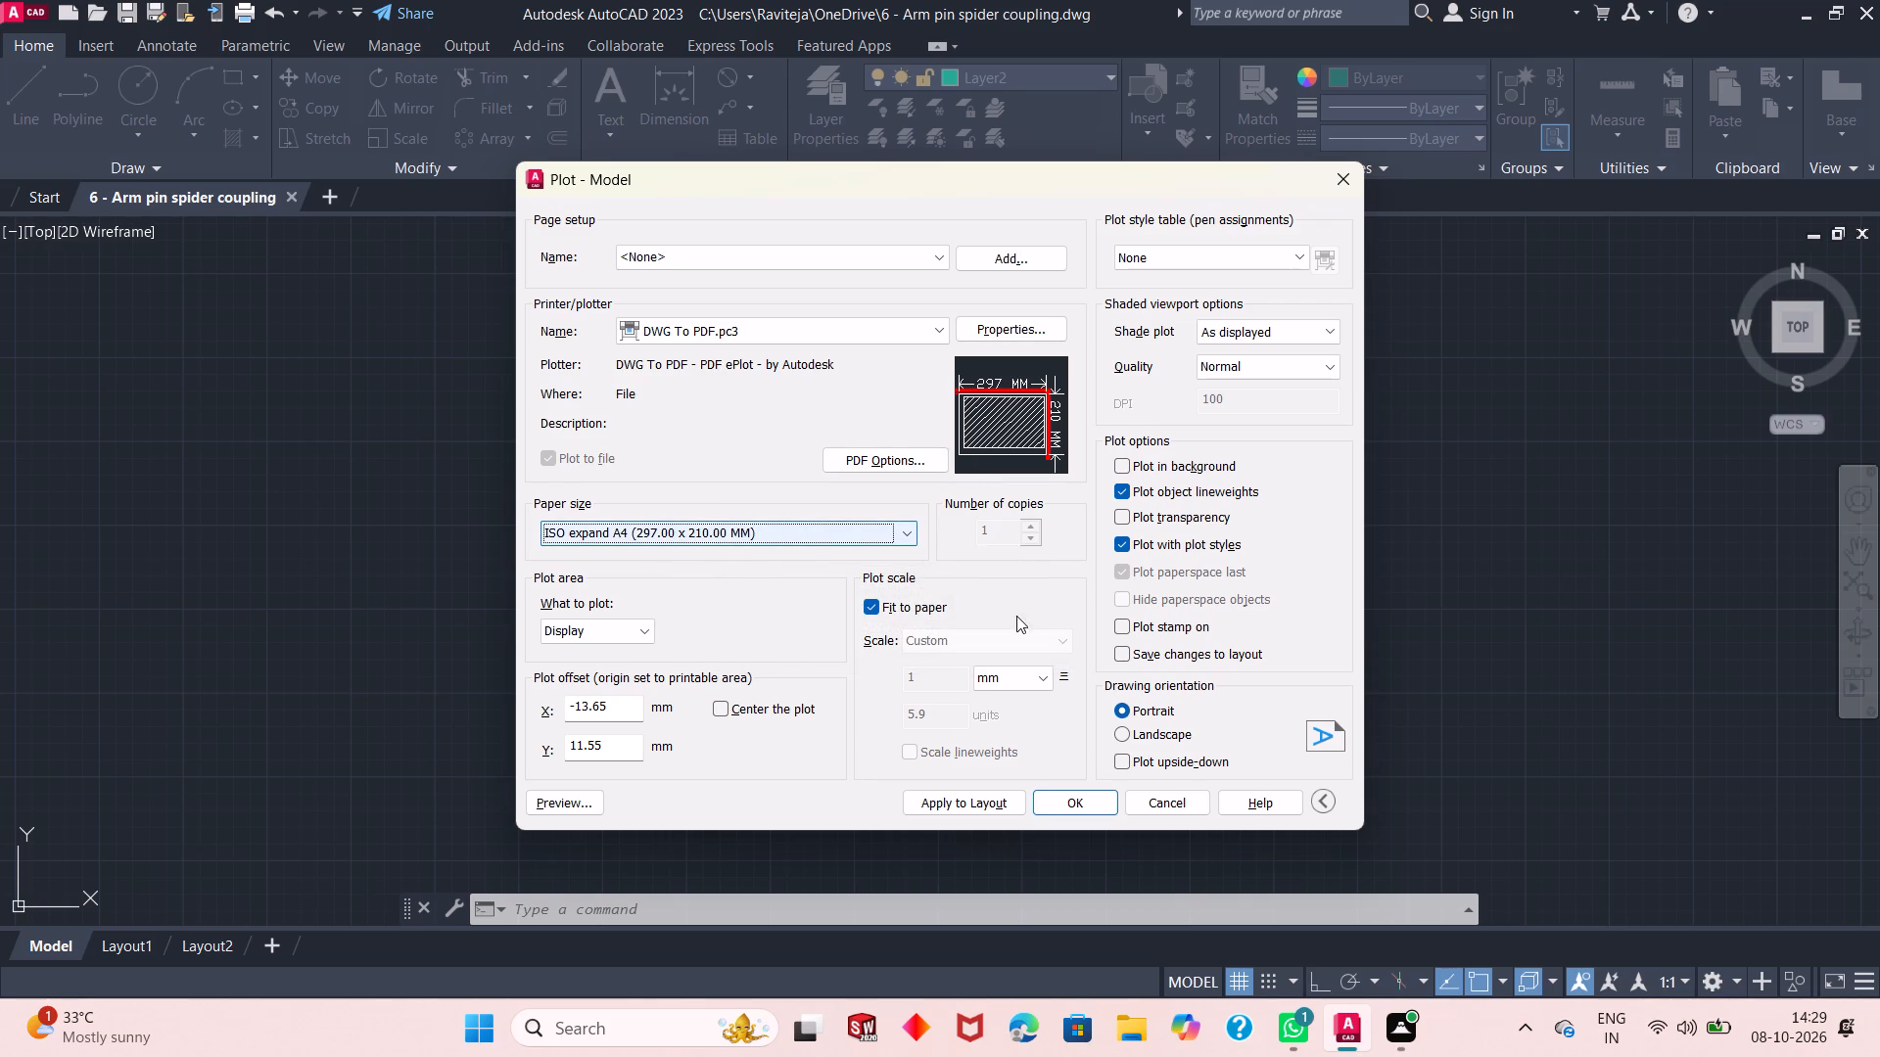
pyautogui.click(1165, 736)
pyautogui.click(719, 705)
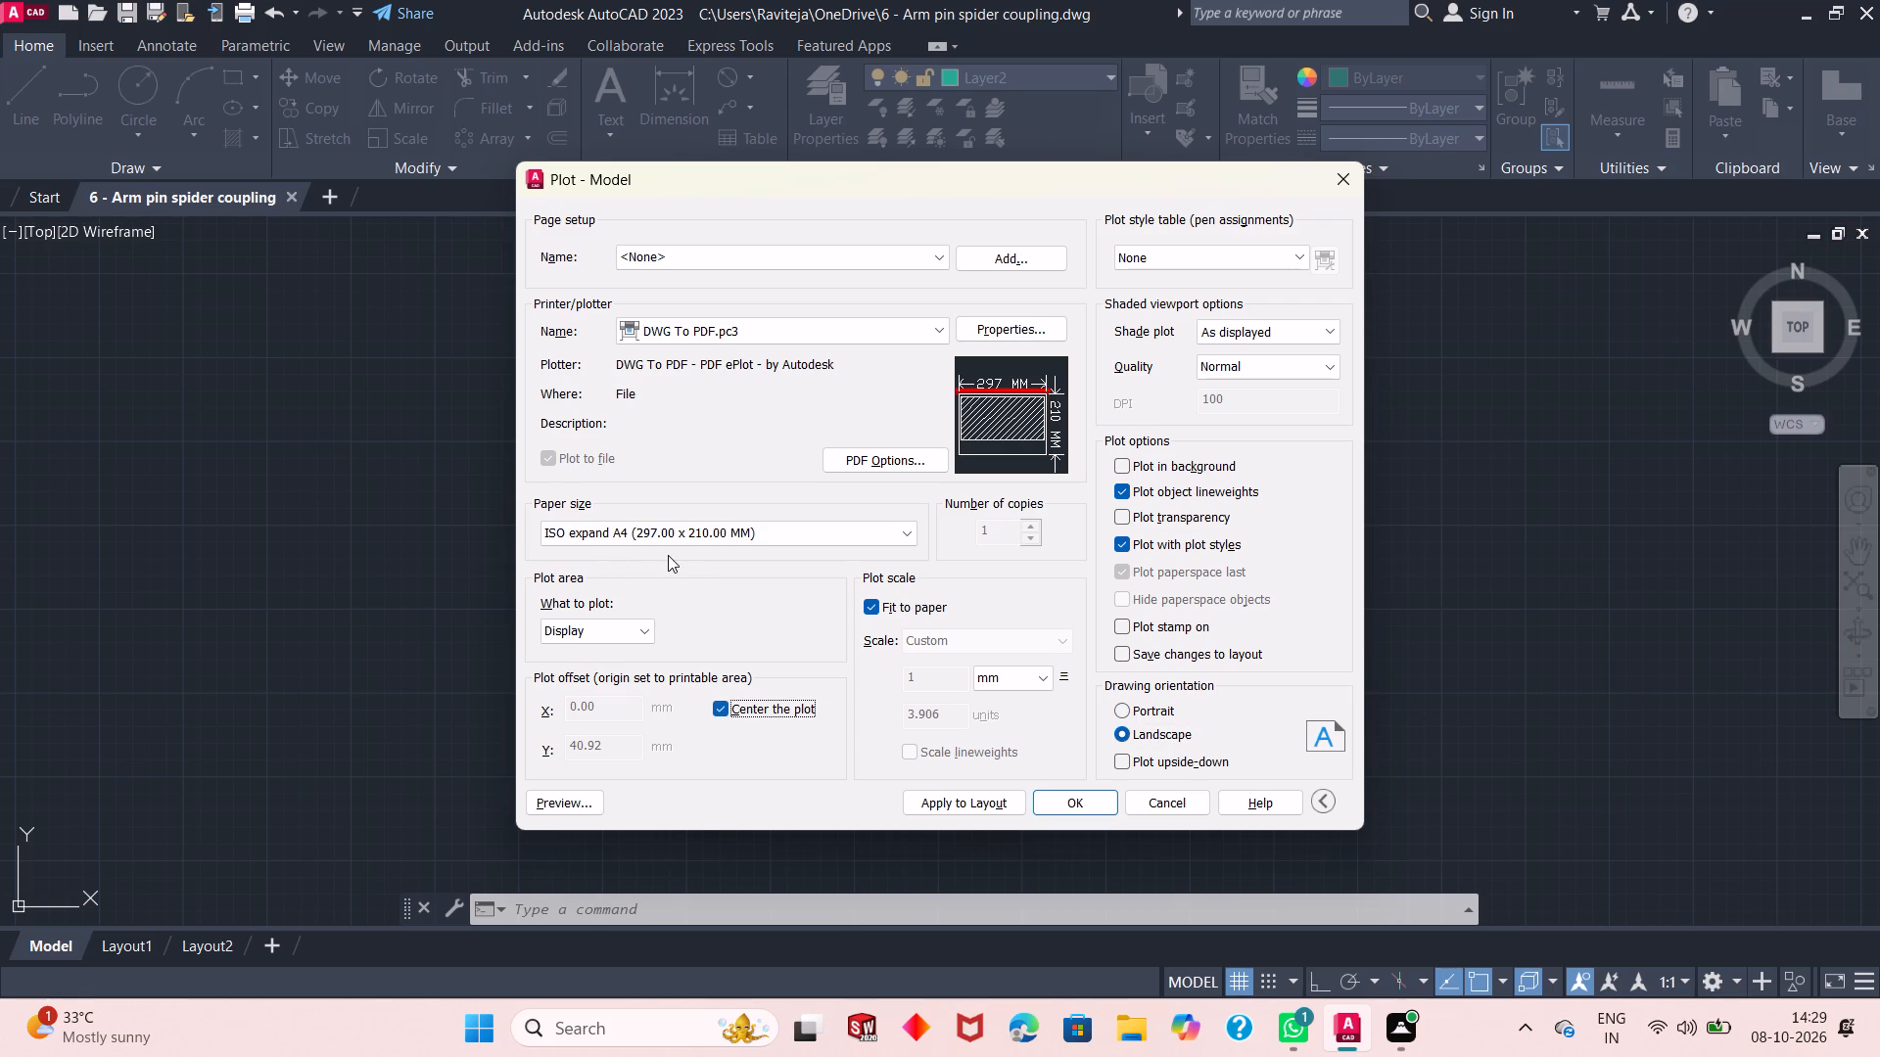
# Set the plot area to a window enclosing the six bosses and all the dimensions.
pyautogui.click(628, 633)
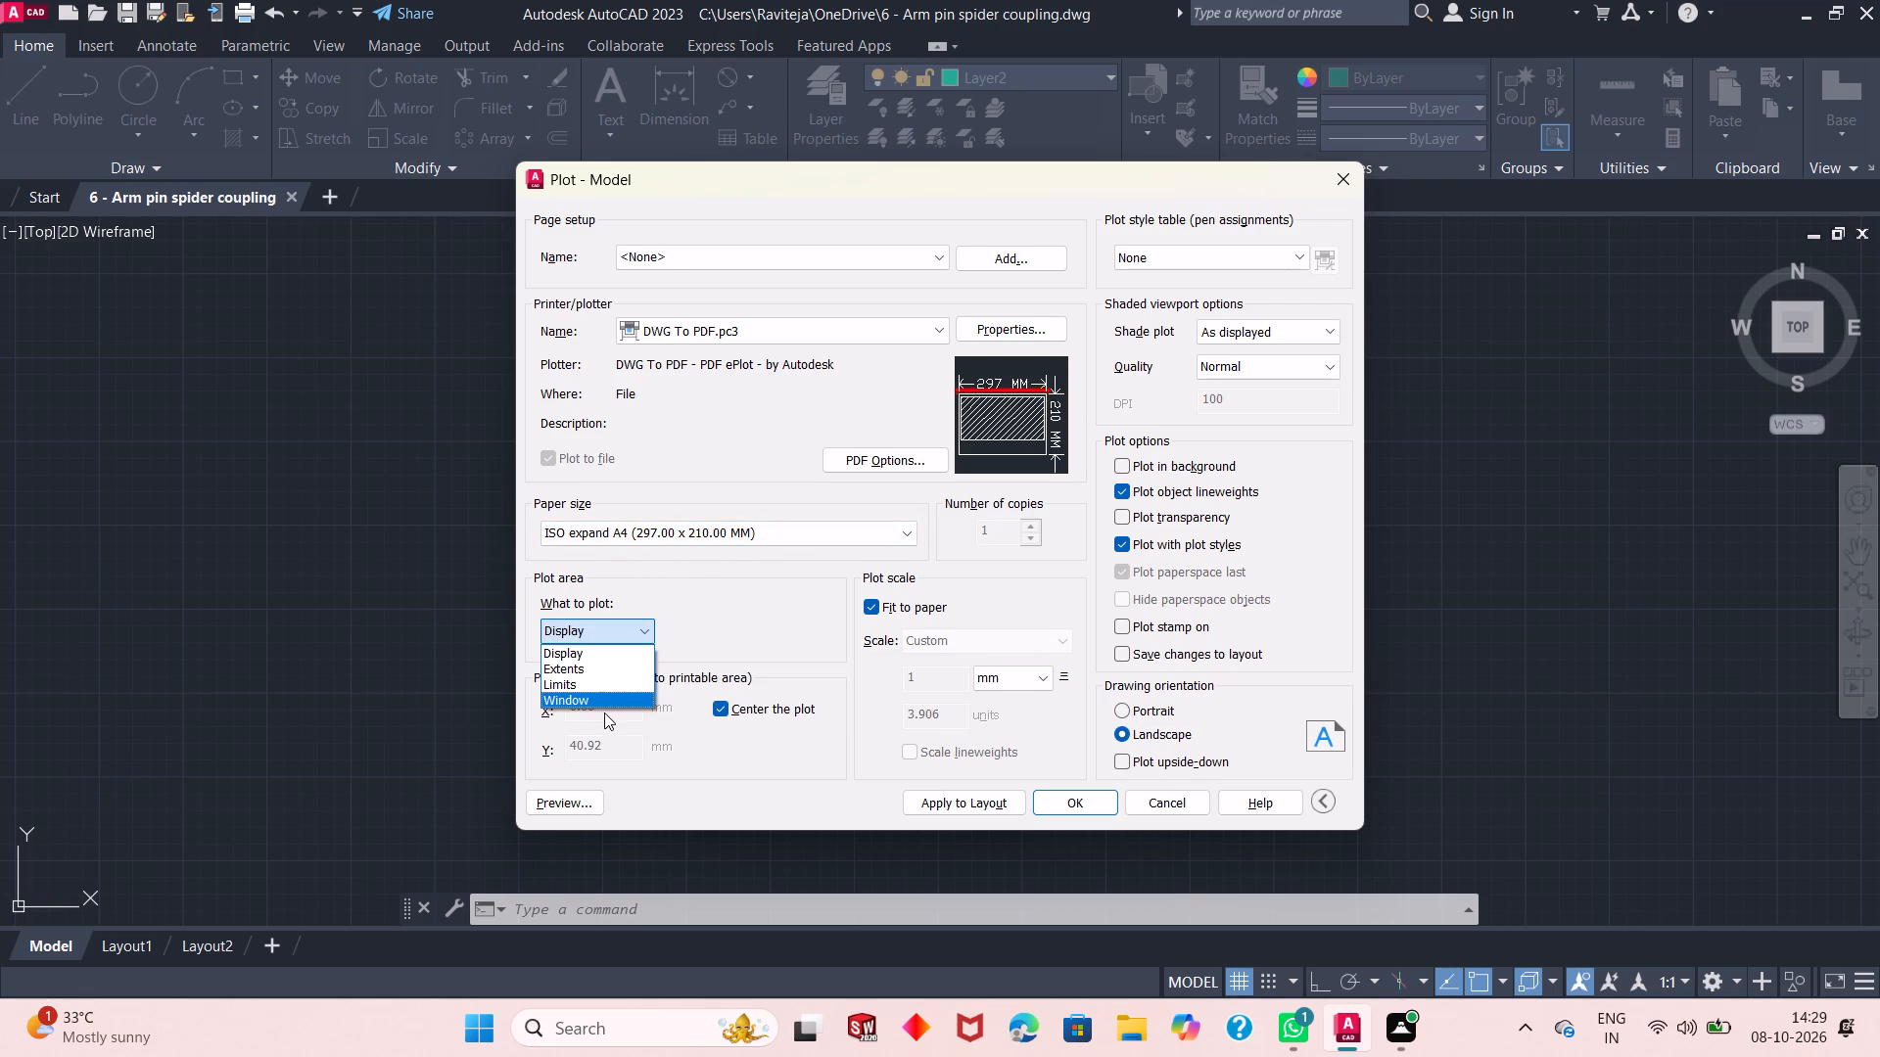
pyautogui.click(607, 703)
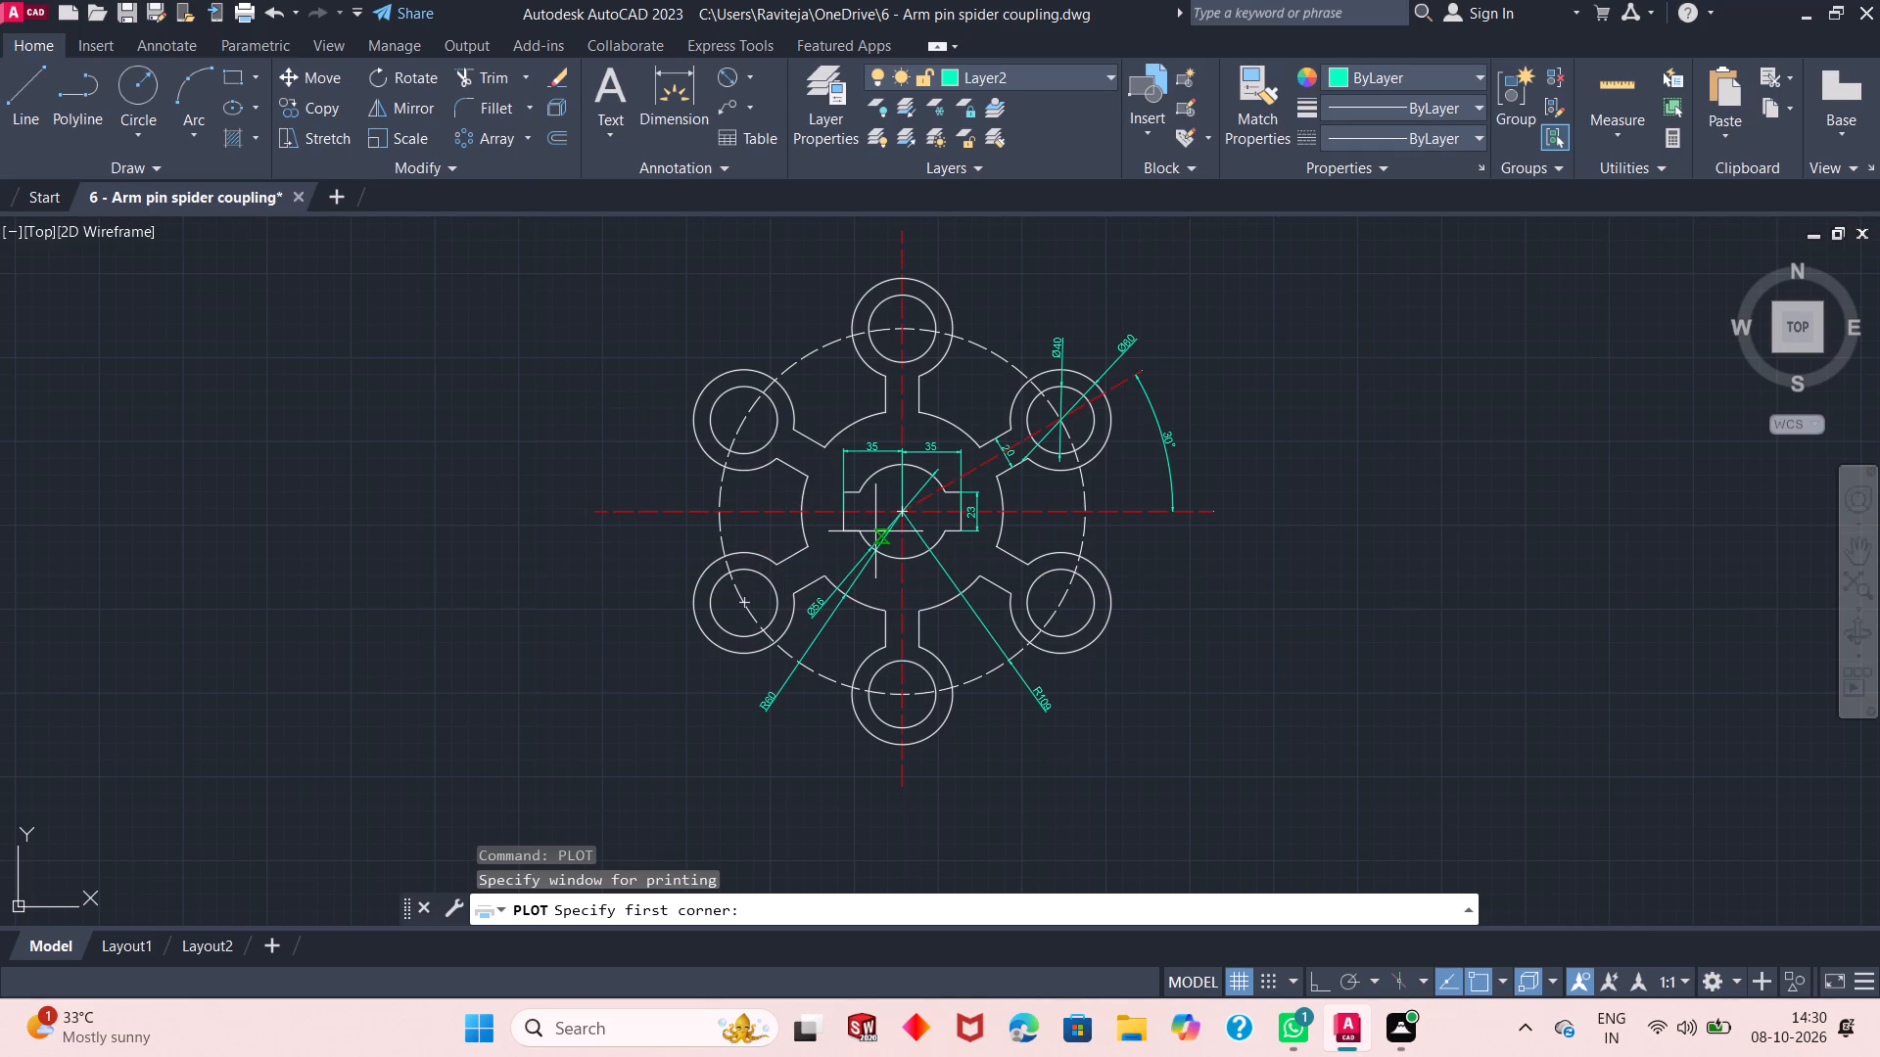
pyautogui.scroll(-1, 875, 531)
pyautogui.scroll(1, 875, 531)
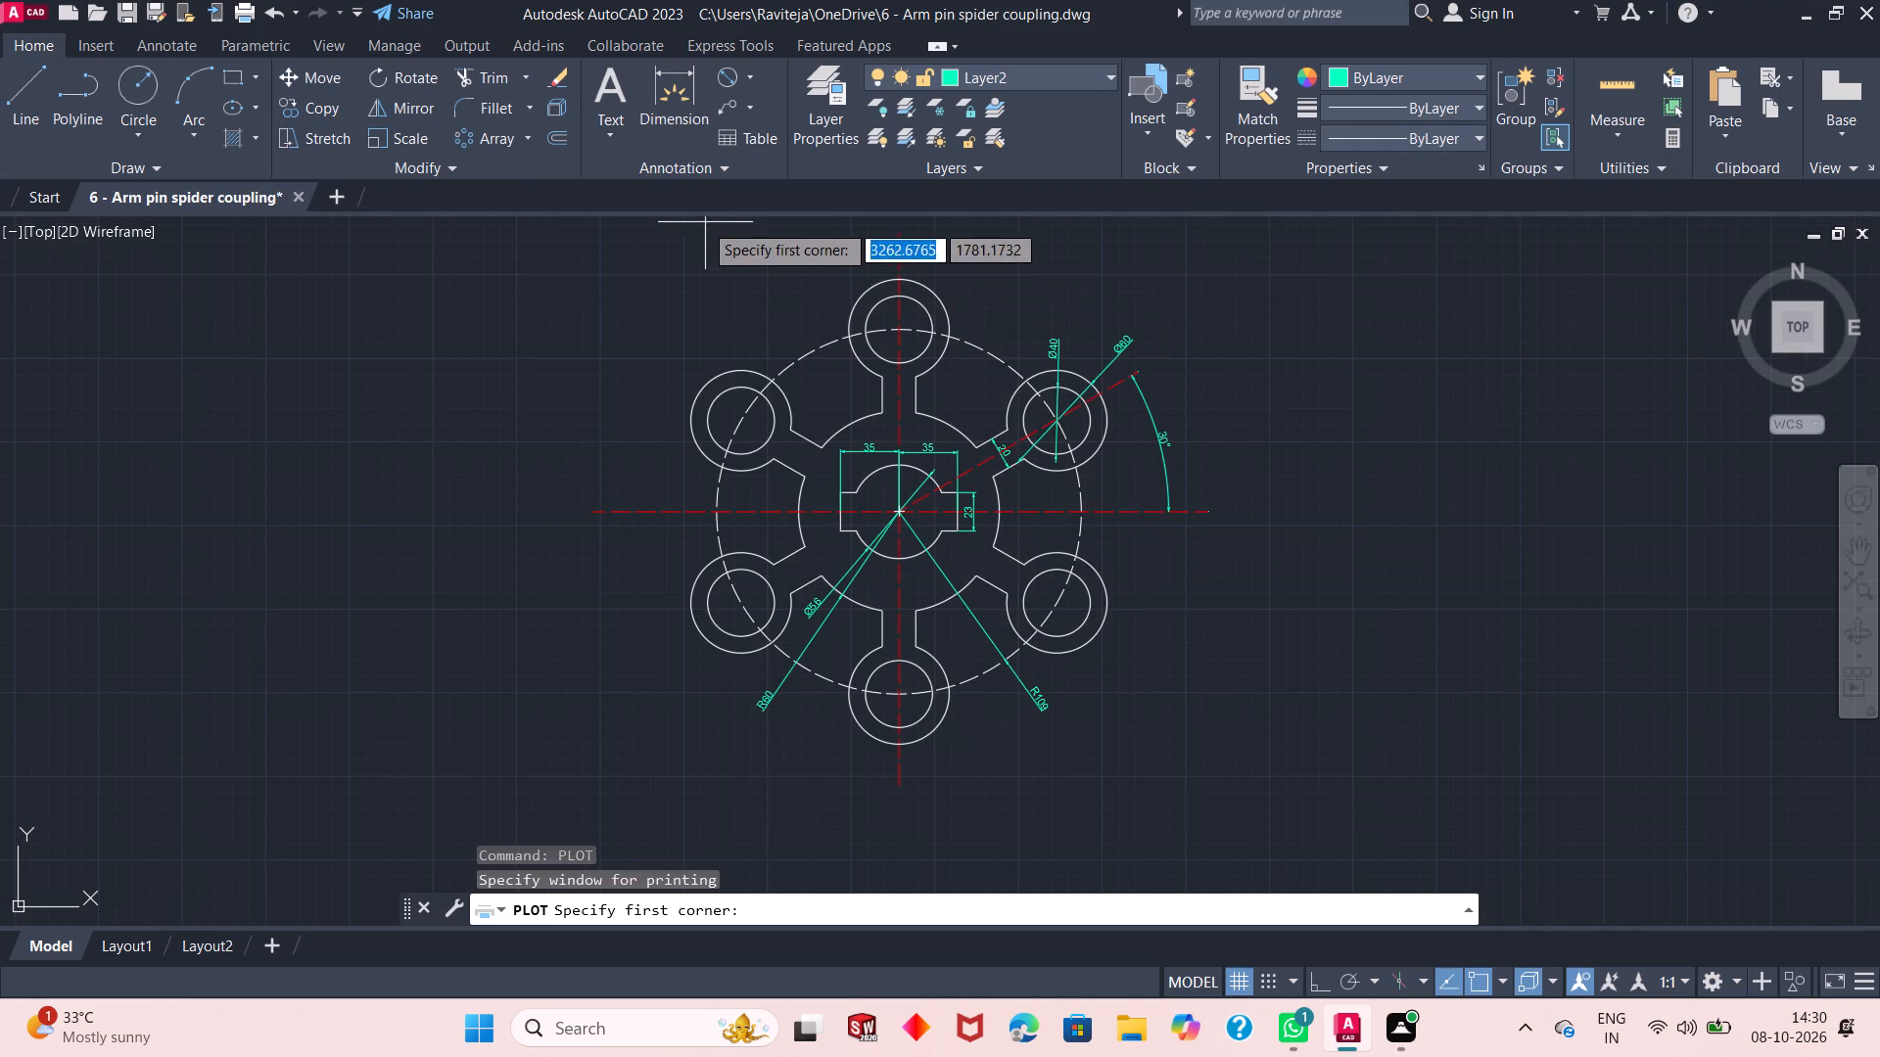
pyautogui.click(651, 221)
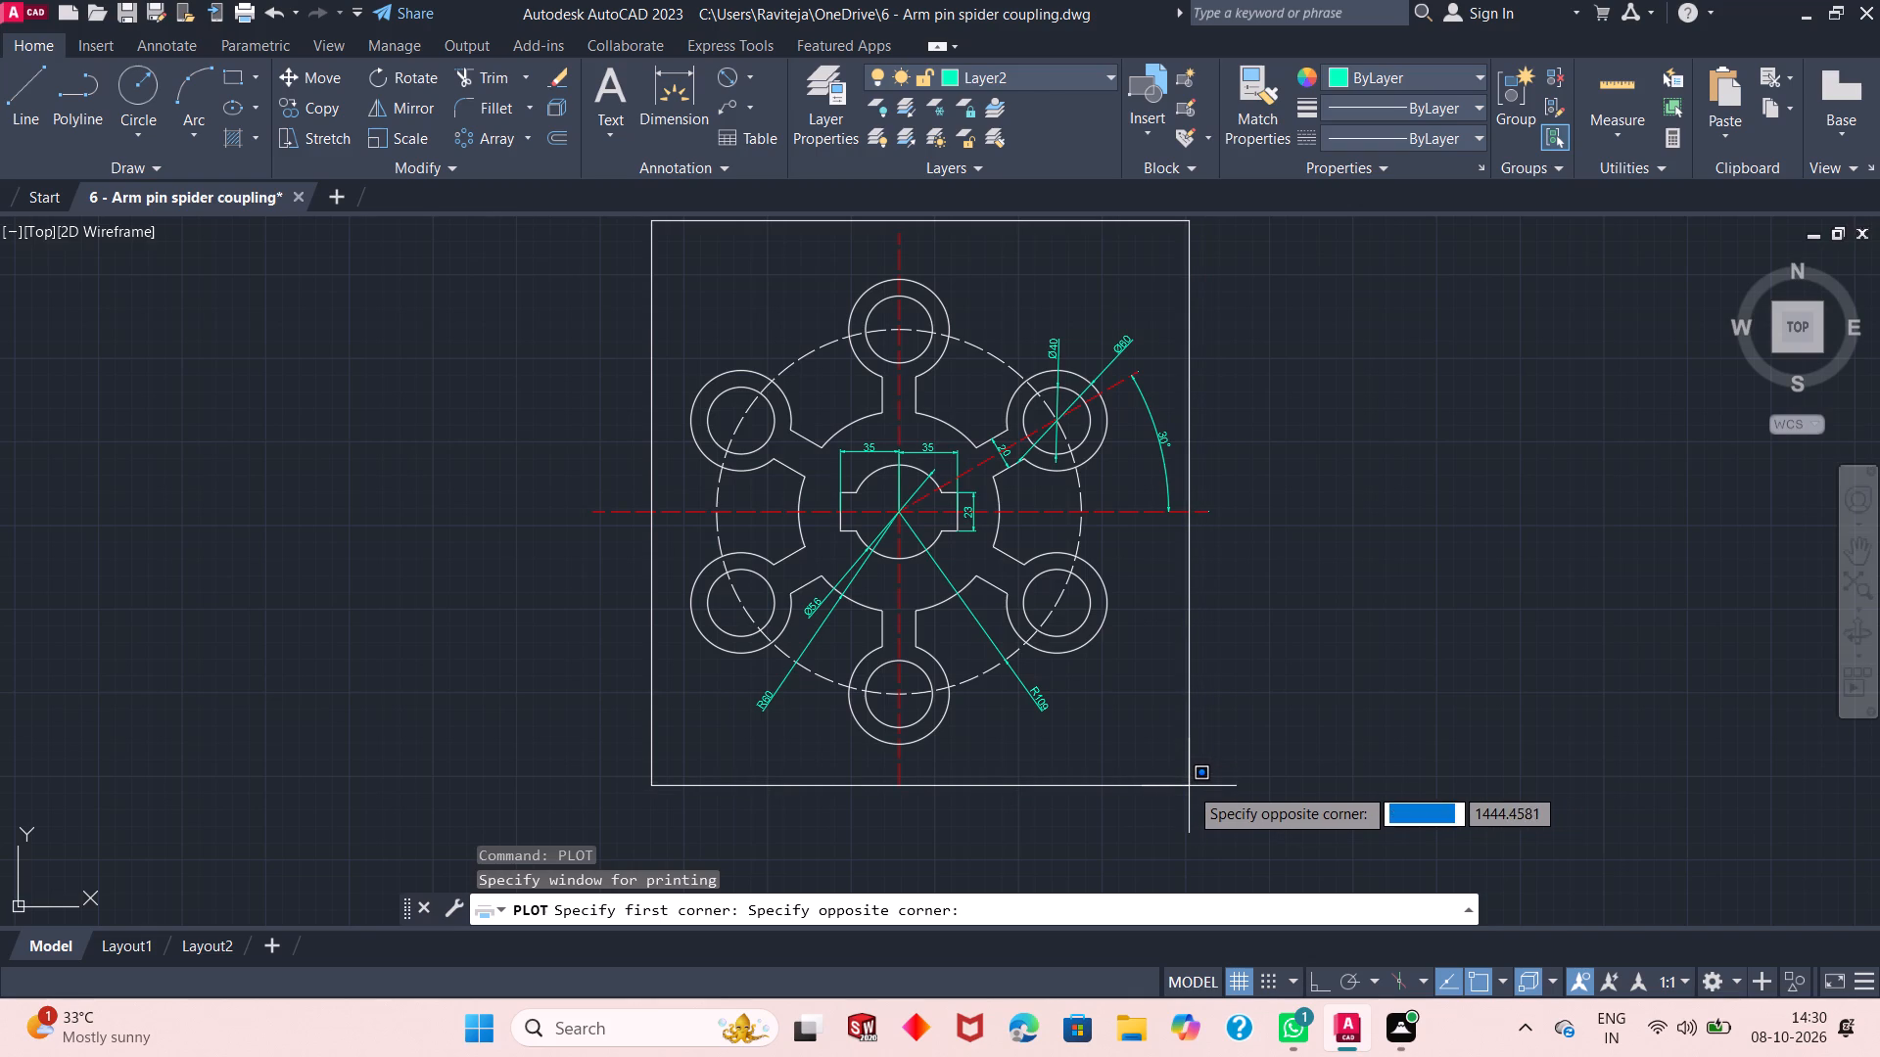
pyautogui.click(1189, 786)
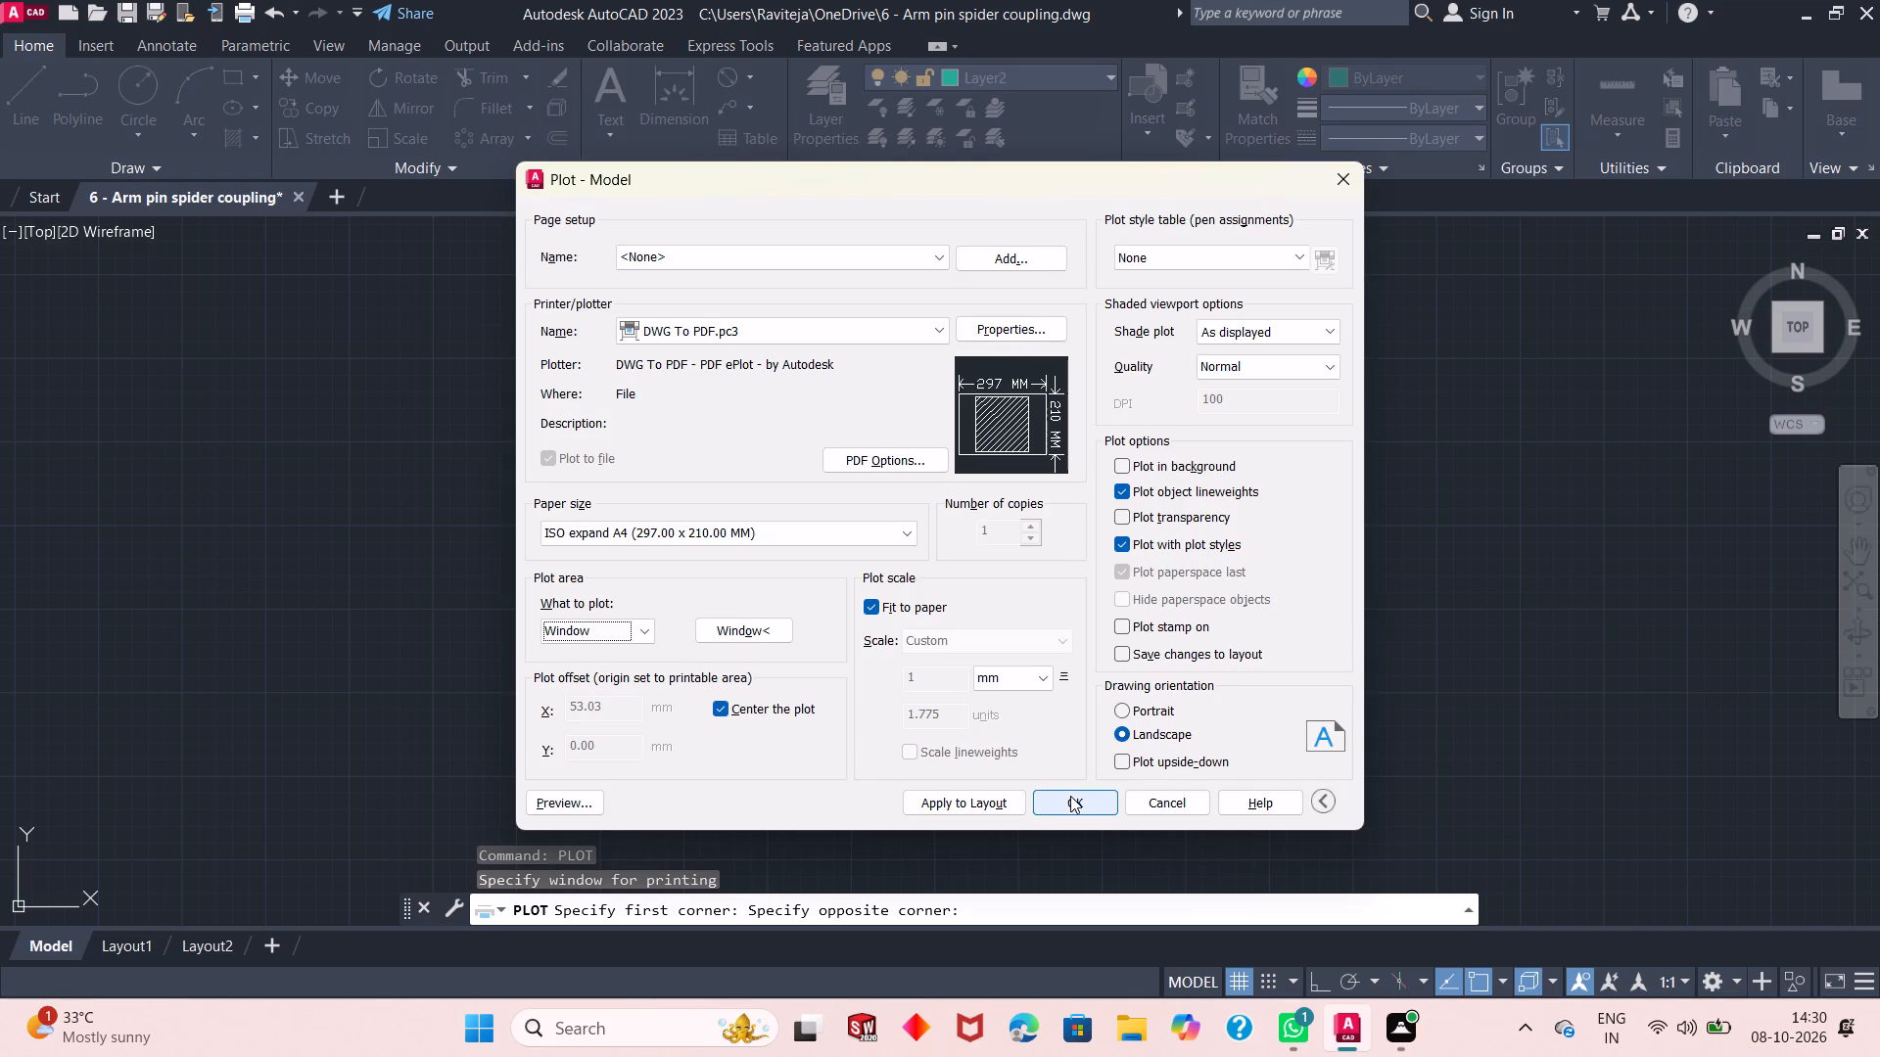
# Plot the drawing to a PDF in the OneDrive folder, keeping the suggested file name, and close the opened PDF.
pyautogui.click(1070, 796)
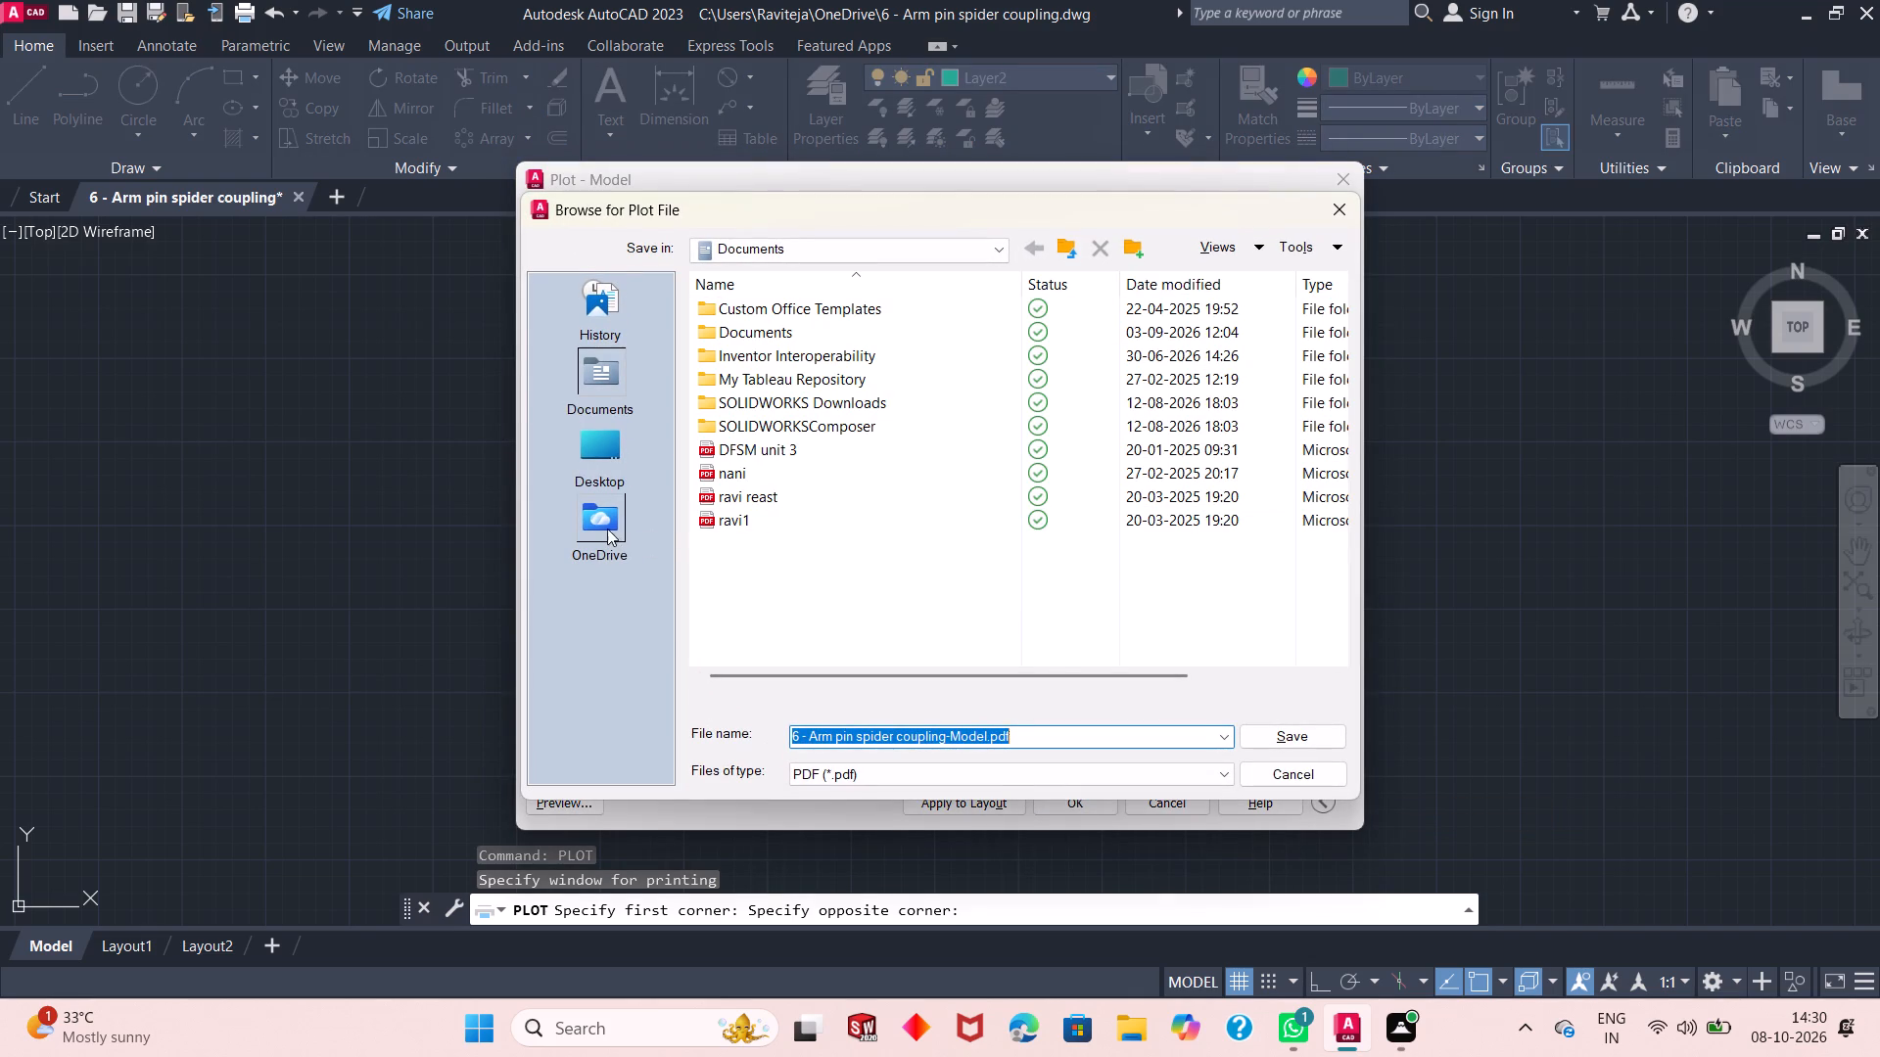
pyautogui.click(606, 528)
pyautogui.click(1272, 741)
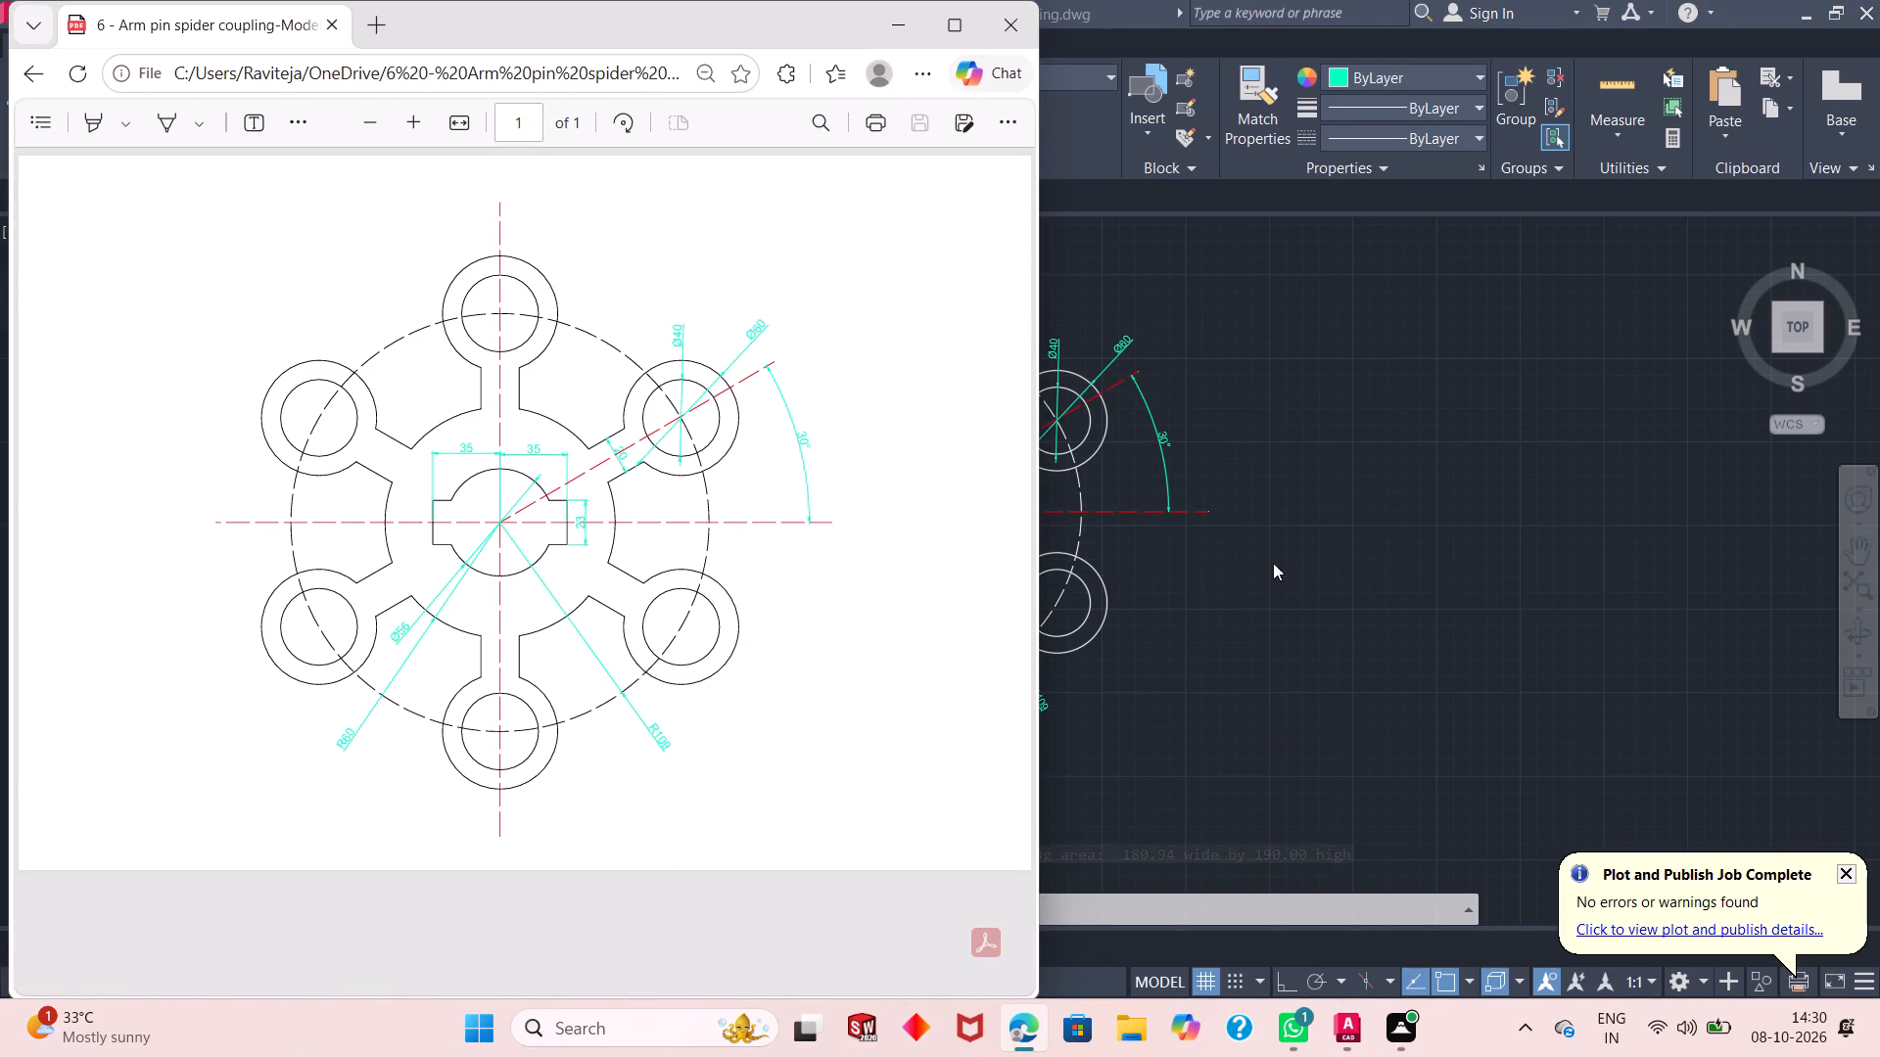
pyautogui.click(996, 35)
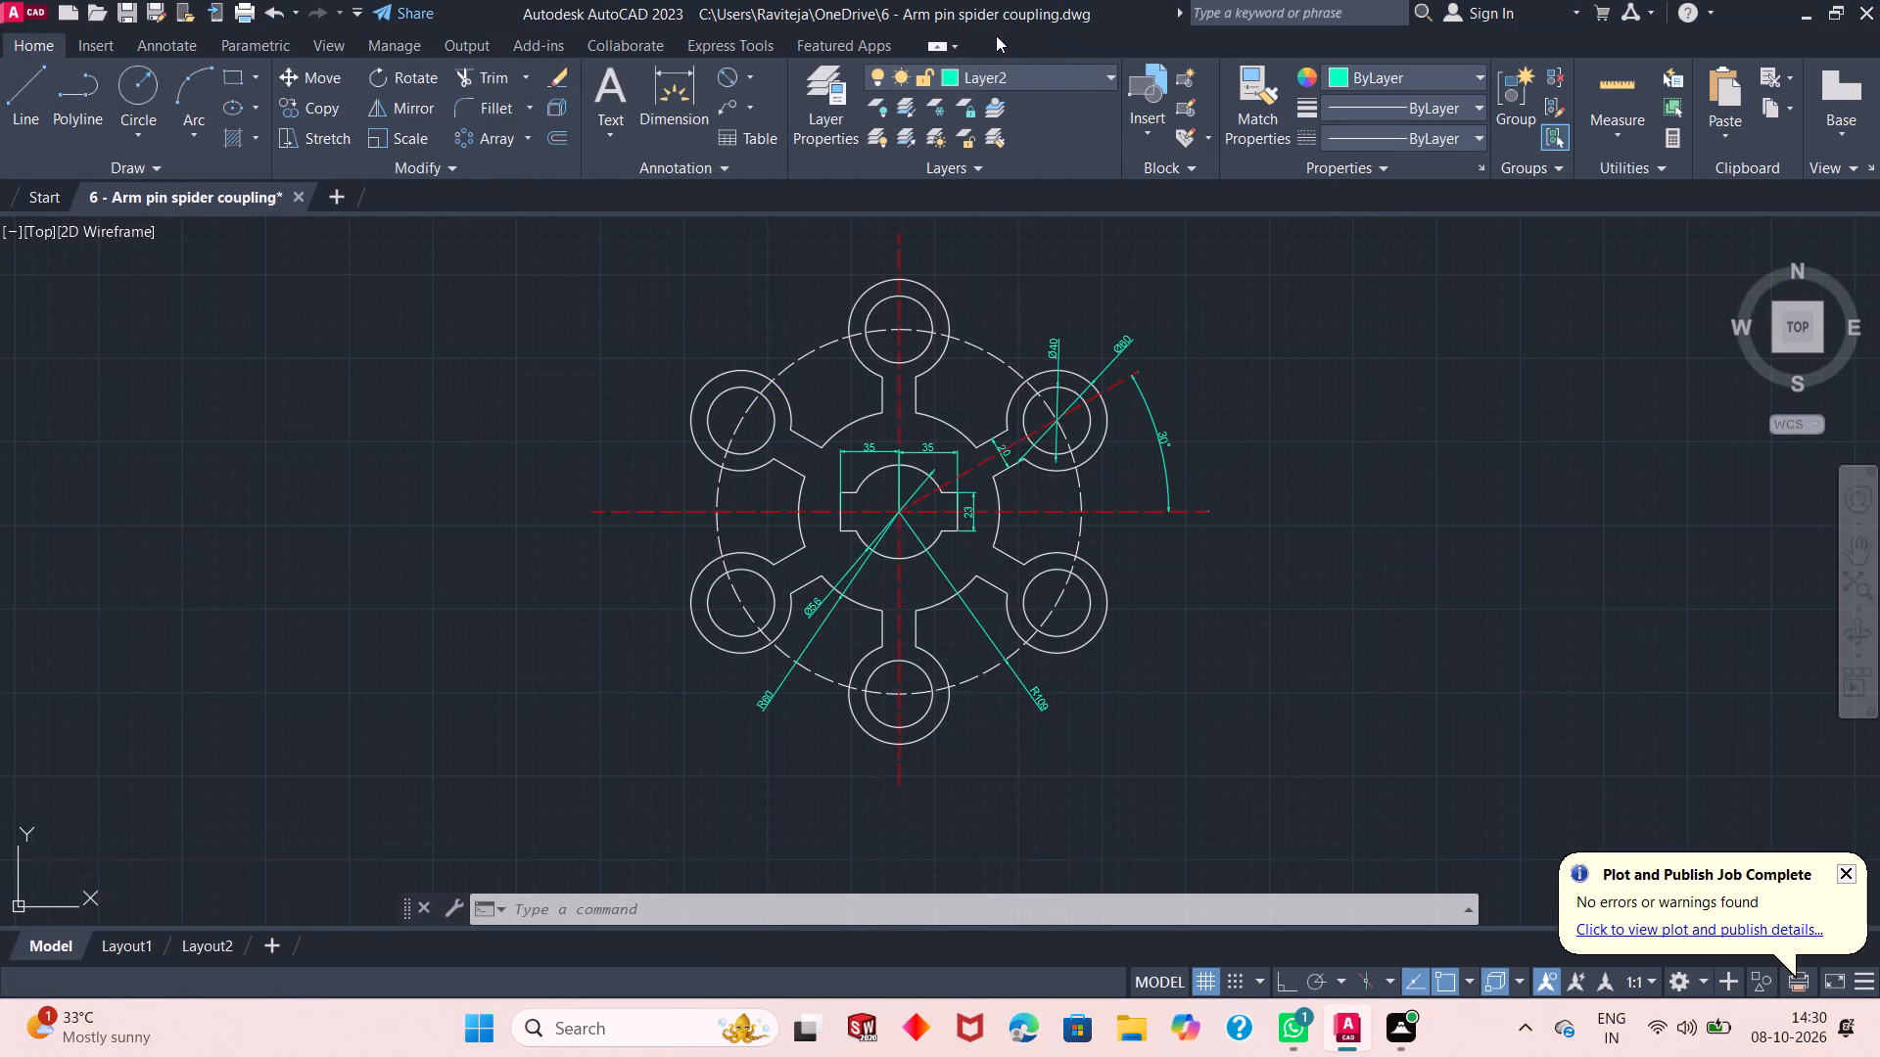